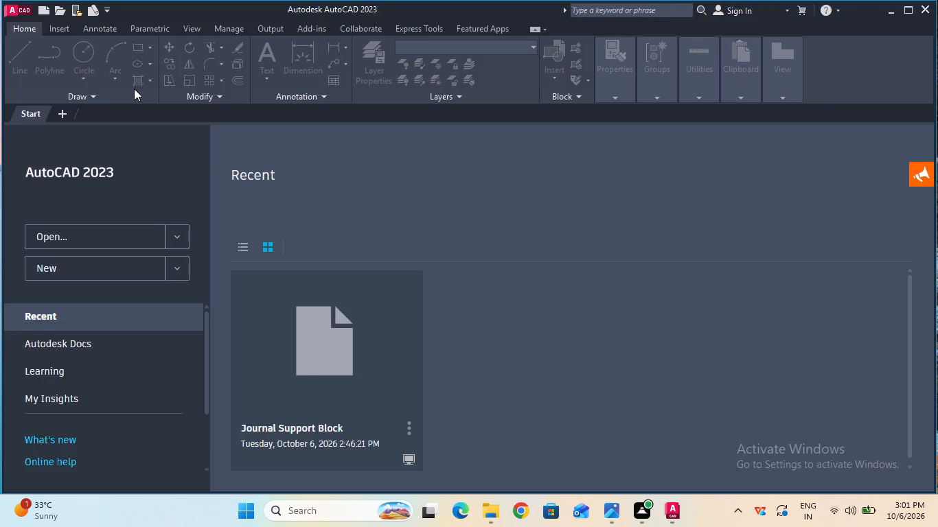
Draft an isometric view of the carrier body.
Remove the Journal Support Block drawing from the recent documents.
{"action": "left_click", "coordinate": [411, 432]}
{"action": "left_click", "coordinate": [410, 407]}
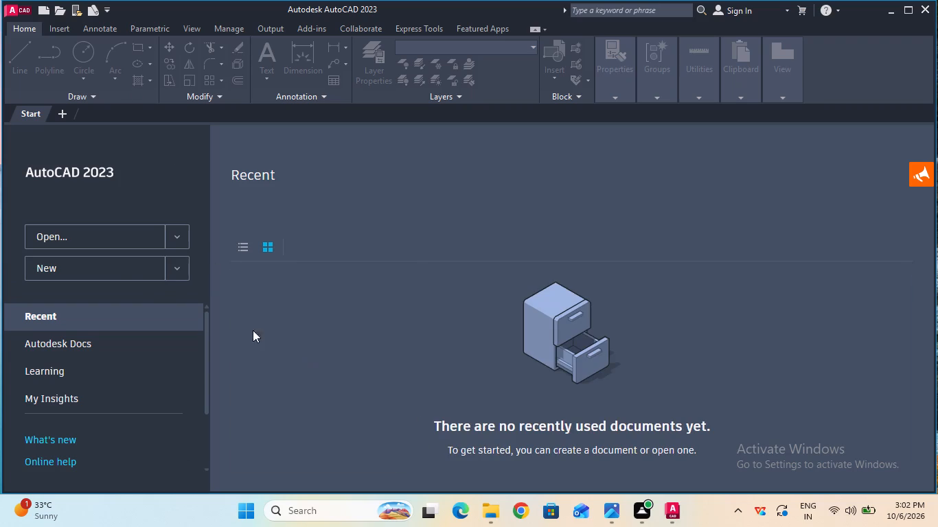
Create a new blank drawing.
{"action": "left_click", "coordinate": [149, 270]}
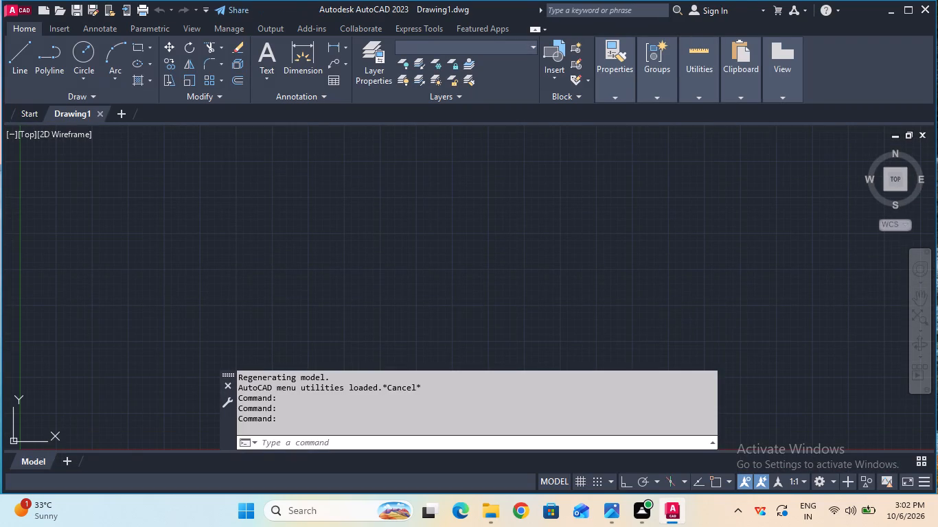
Turn on command log file recording with LOGFILEON.
{"action": "left_click", "coordinate": [346, 436]}
{"action": "type", "text": "log"}
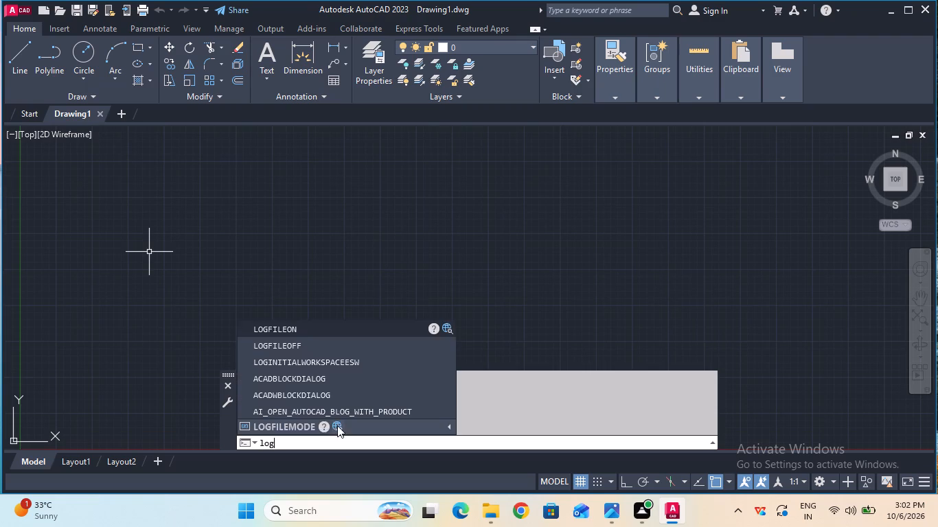
{"action": "left_click", "coordinate": [311, 327]}
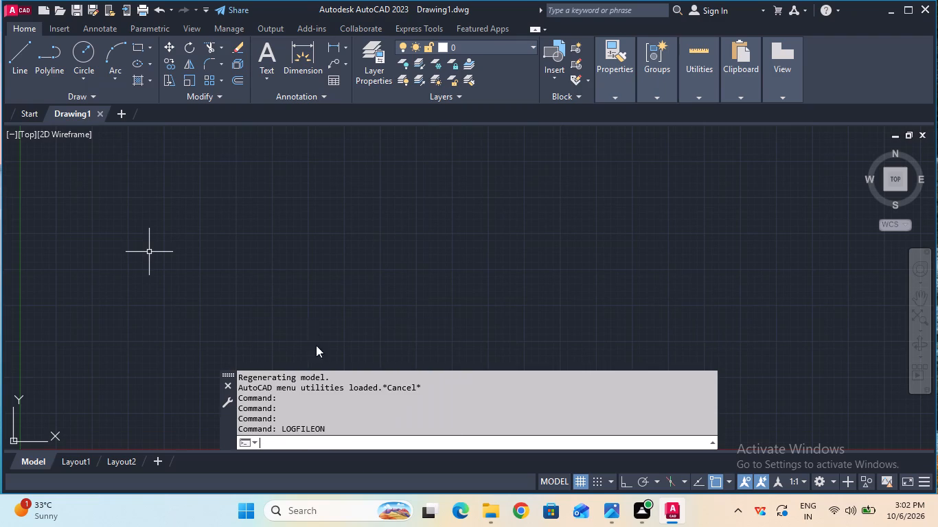
Configure the drawing units with a length precision of 0 and an insertion scale in millimeters.
{"action": "left_click", "coordinate": [343, 443]}
{"action": "type", "text": "unit"}
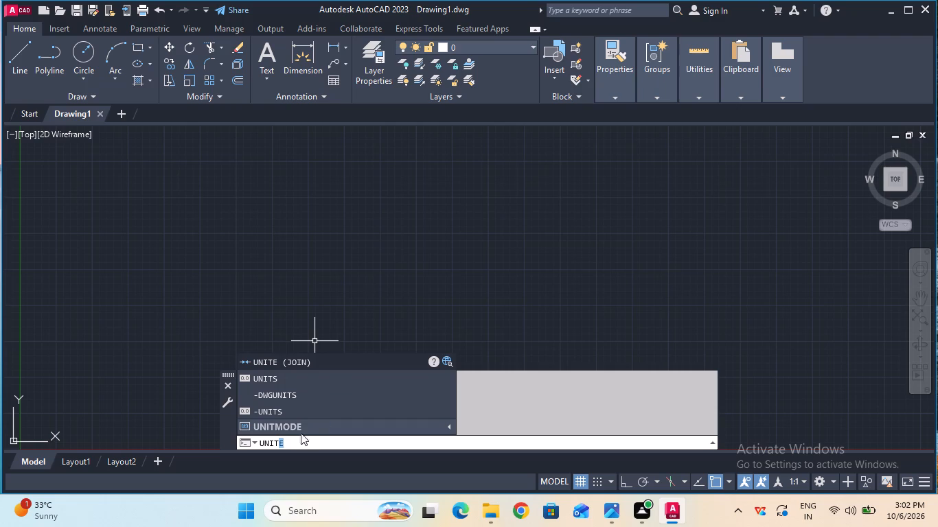
{"action": "left_click", "coordinate": [283, 377]}
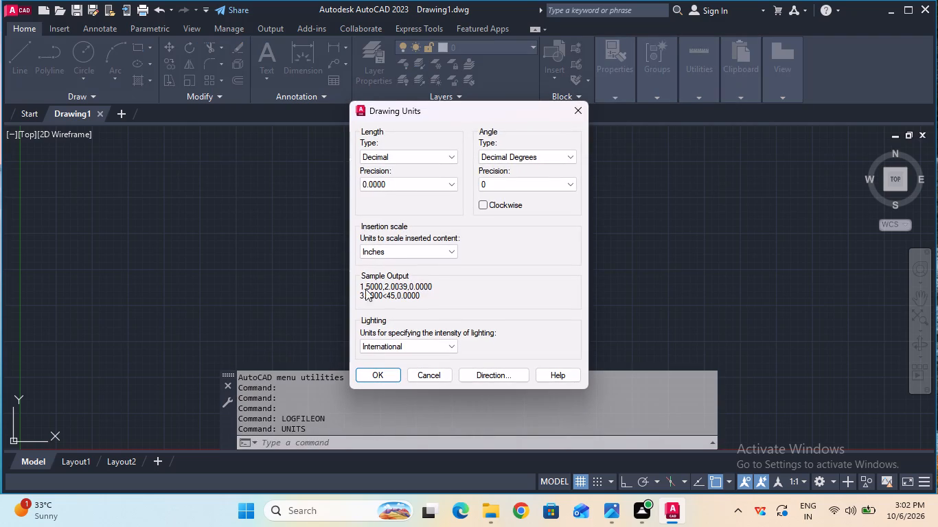
{"action": "left_click", "coordinate": [431, 181]}
{"action": "left_click", "coordinate": [431, 191]}
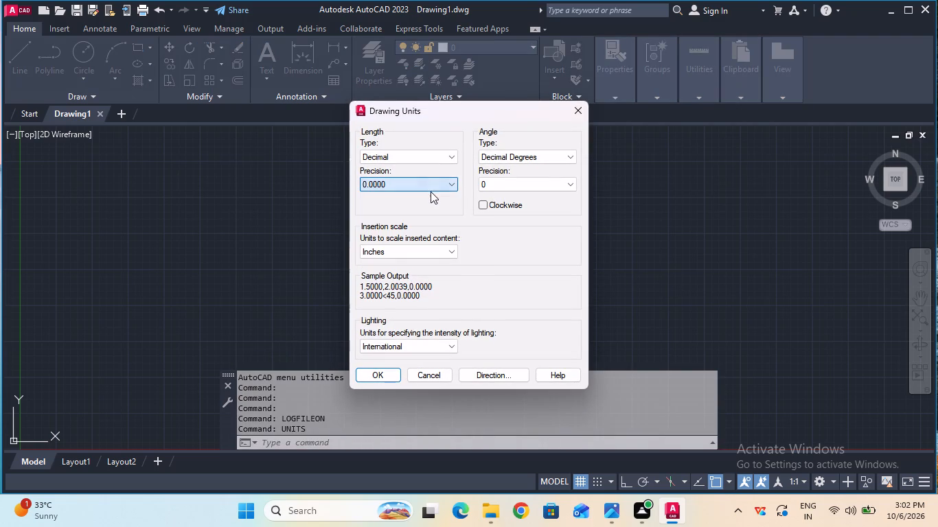
{"action": "left_click", "coordinate": [434, 185]}
{"action": "left_click", "coordinate": [432, 198]}
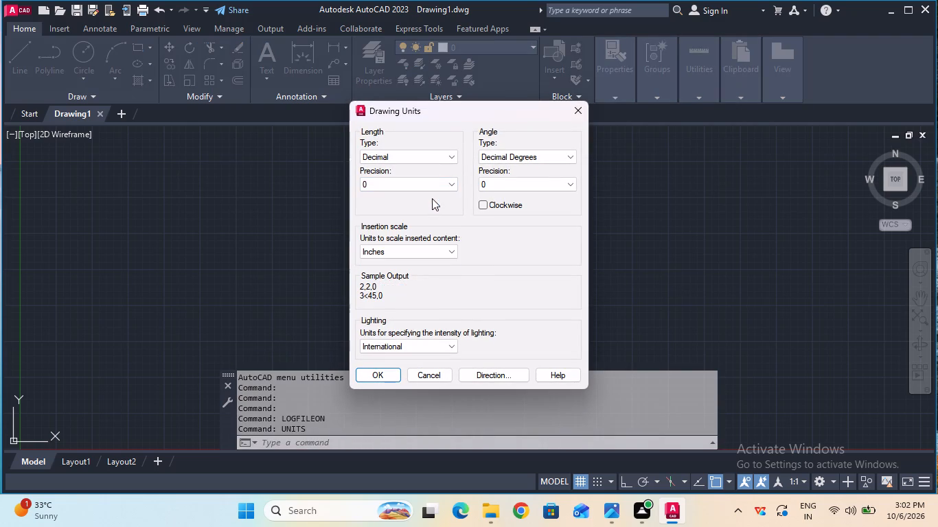
{"action": "left_click", "coordinate": [436, 247]}
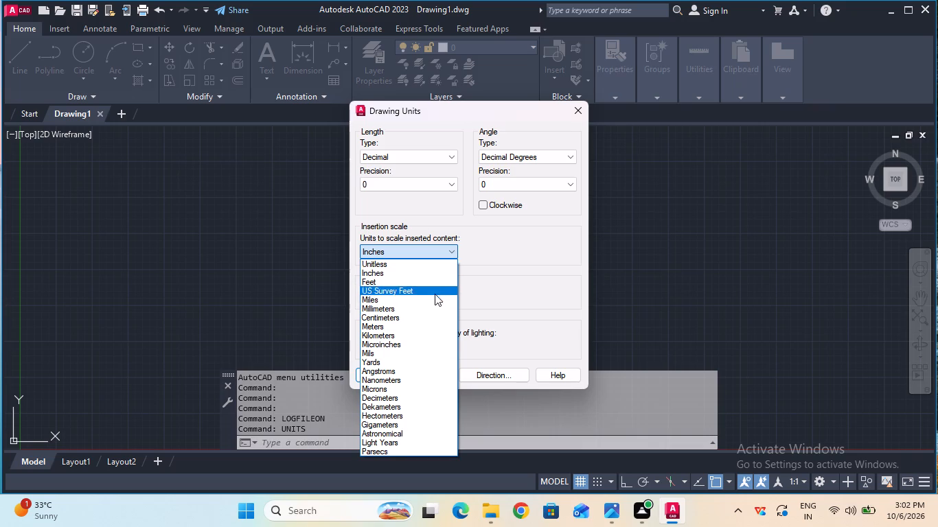
{"action": "left_click", "coordinate": [434, 309]}
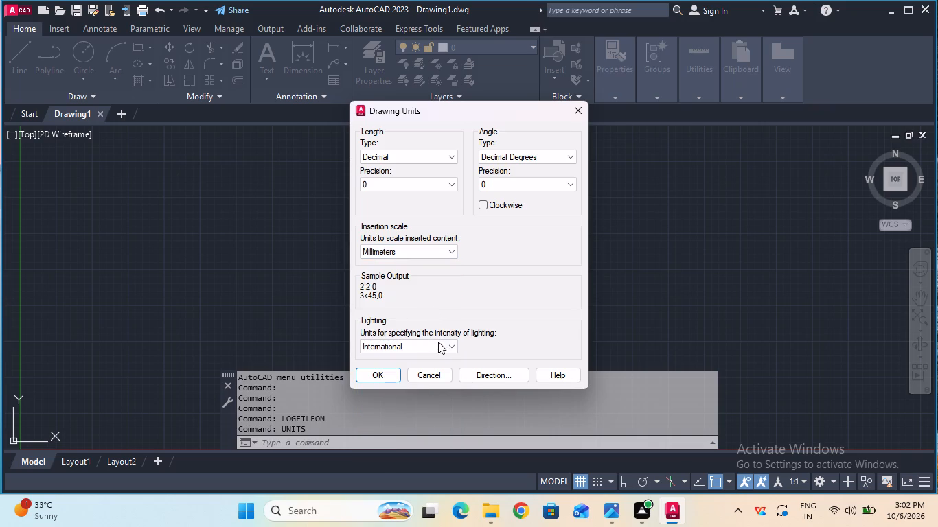
{"action": "left_click", "coordinate": [396, 374]}
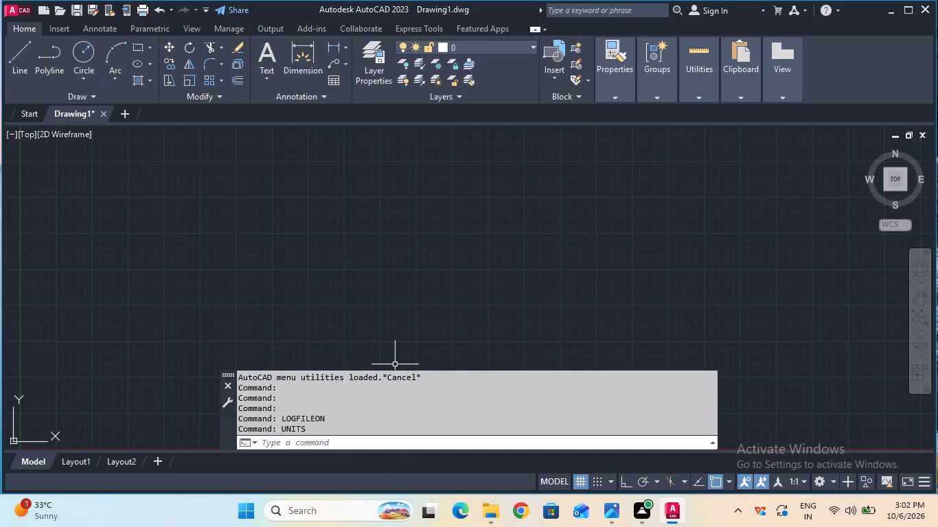
Modify the Standard dimension style's text to a height of 6 with ISO standard alignment.
{"action": "left_click", "coordinate": [327, 443]}
{"action": "key", "text": "d"}
{"action": "key", "text": "Return"}
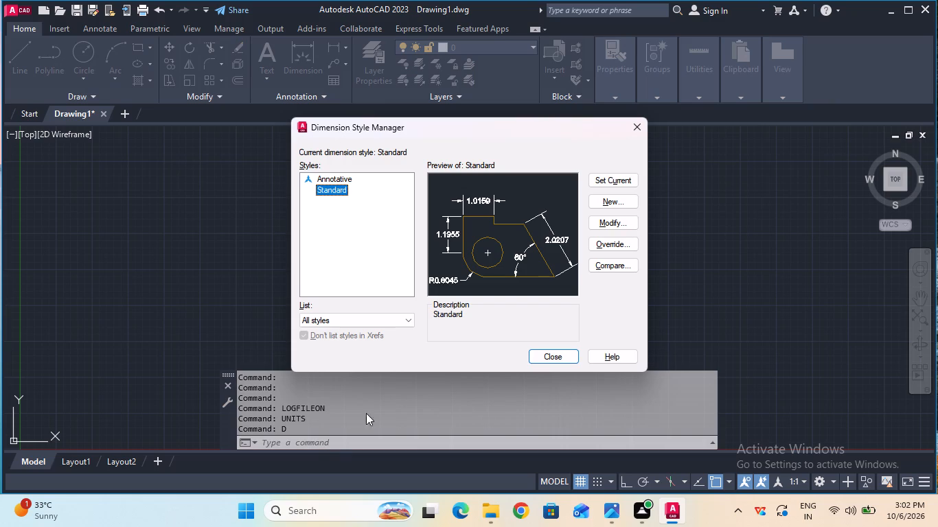
{"action": "left_click", "coordinate": [617, 221]}
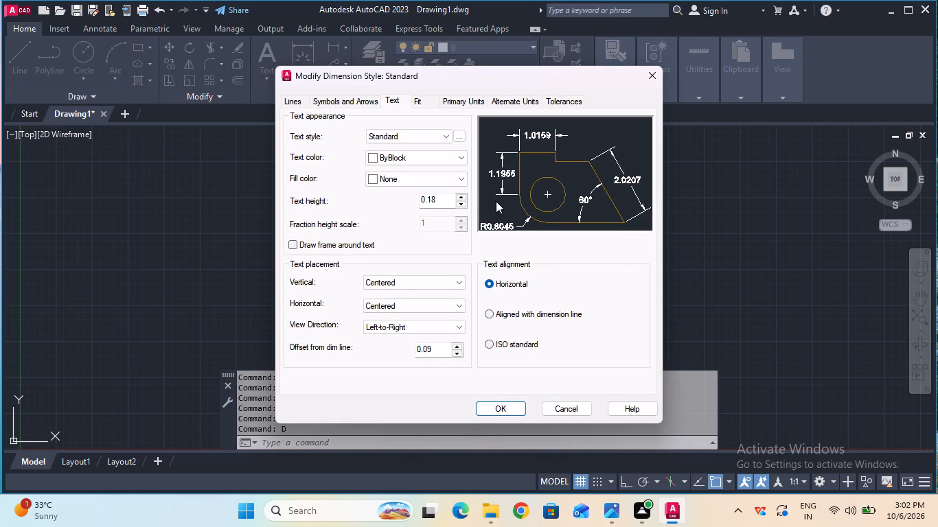
{"action": "left_click", "coordinate": [444, 202]}
{"action": "key", "text": "BackSpace"}
{"action": "key", "text": "BackSpace"}
{"action": "key", "text": "BackSpace"}
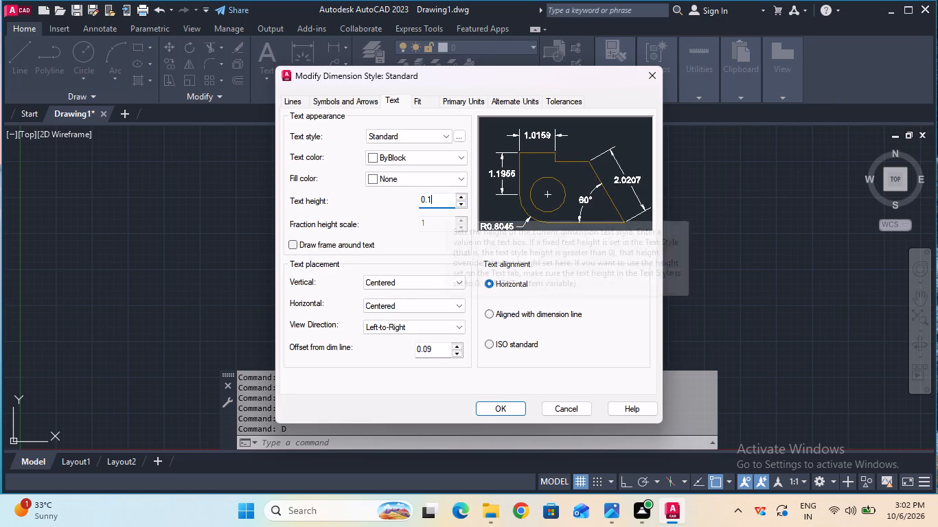
{"action": "key", "text": "6"}
{"action": "key", "text": "BackSpace"}
{"action": "key", "text": "BackSpace"}
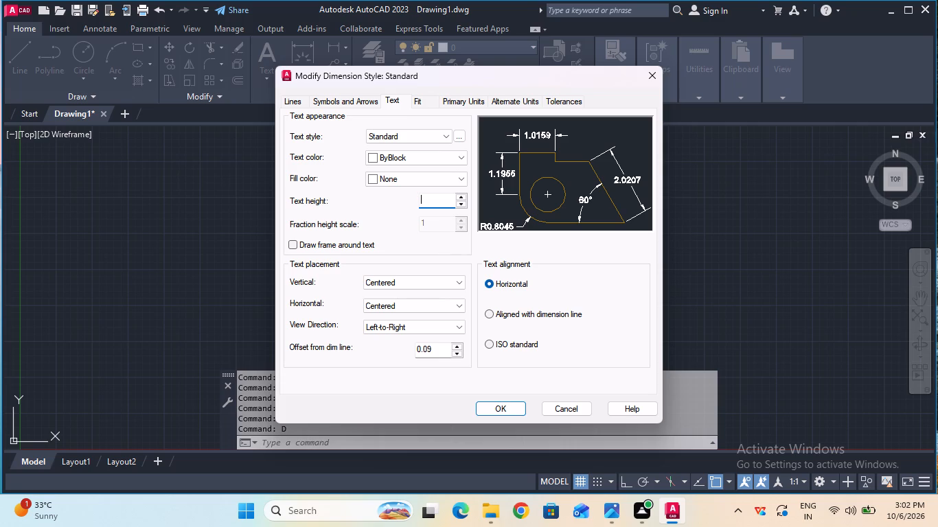
{"action": "key", "text": "6"}
{"action": "left_click", "coordinate": [500, 343]}
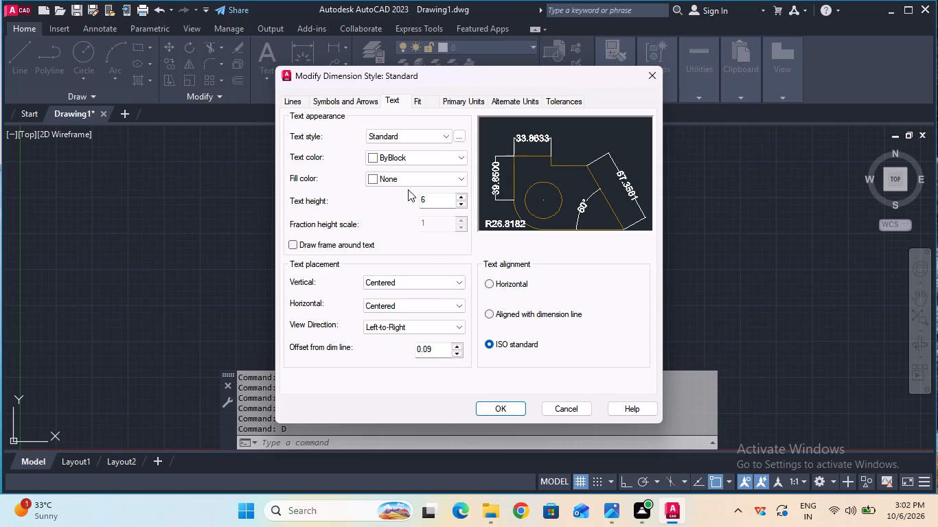
Set the Standard dimension style's linear precision to 0 and make the style current.
{"action": "left_click", "coordinate": [451, 106]}
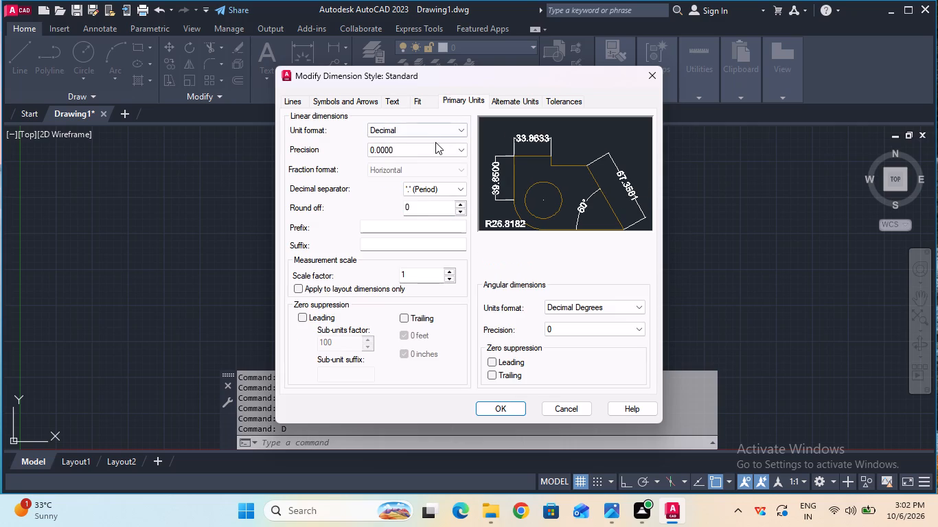
{"action": "left_click", "coordinate": [435, 142]}
{"action": "left_click", "coordinate": [436, 148]}
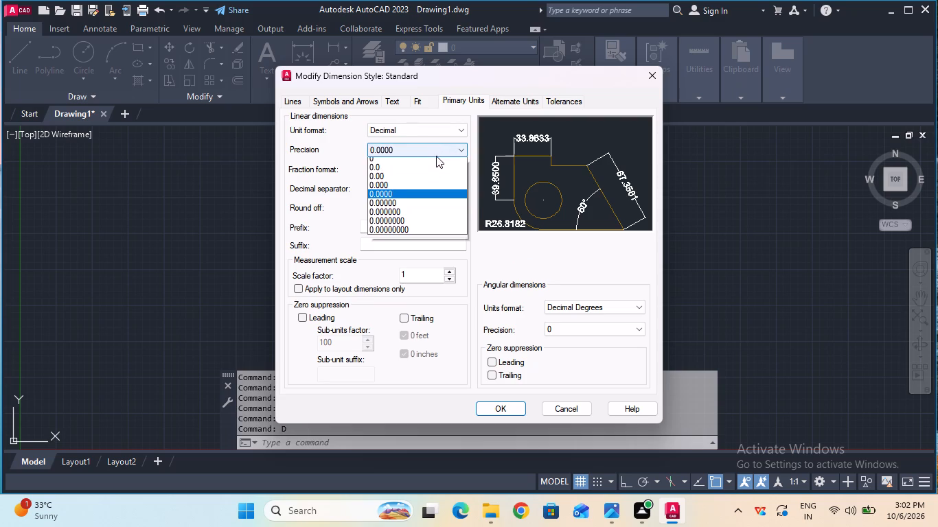
{"action": "left_click", "coordinate": [436, 162]}
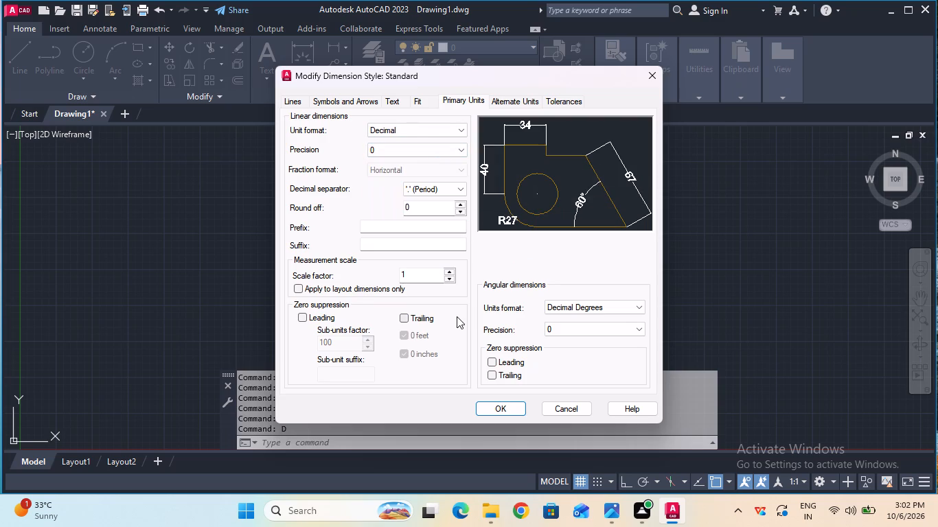
{"action": "left_click", "coordinate": [492, 417]}
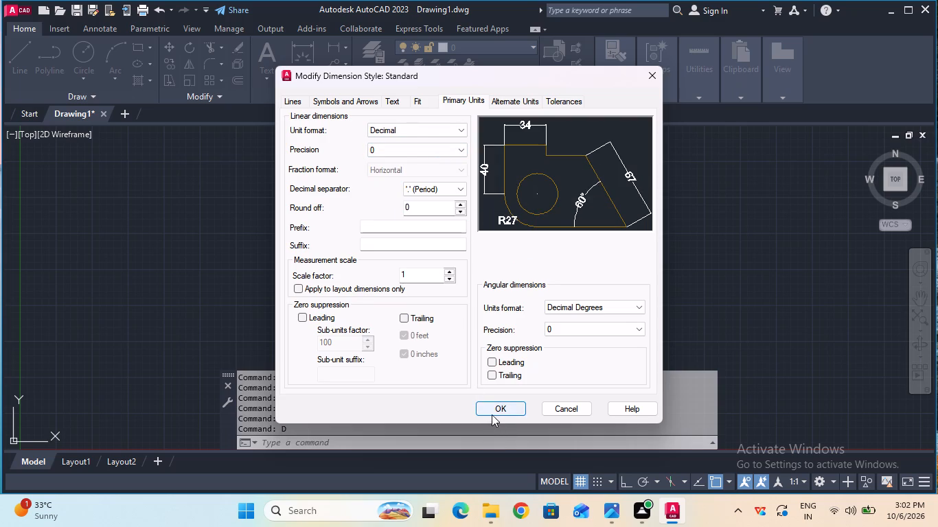
{"action": "left_click", "coordinate": [492, 414]}
{"action": "left_click", "coordinate": [610, 180]}
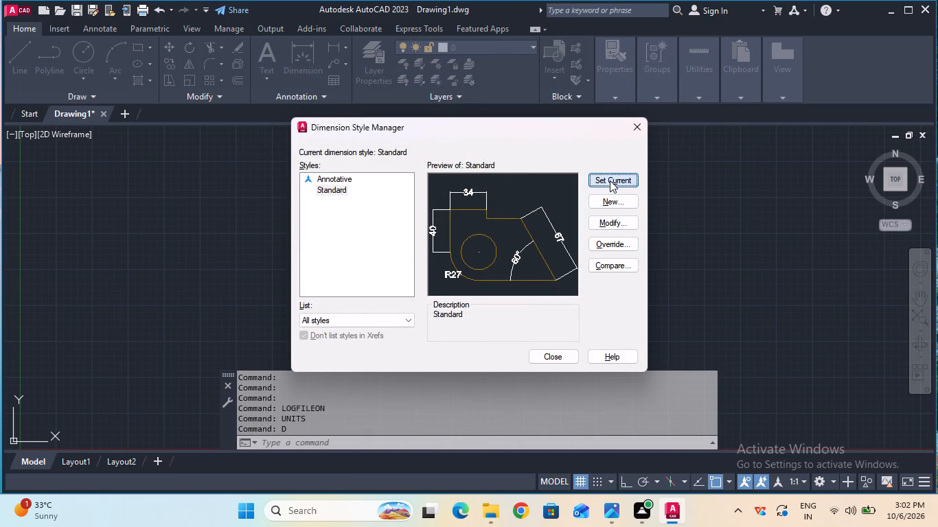
{"action": "left_click", "coordinate": [551, 353]}
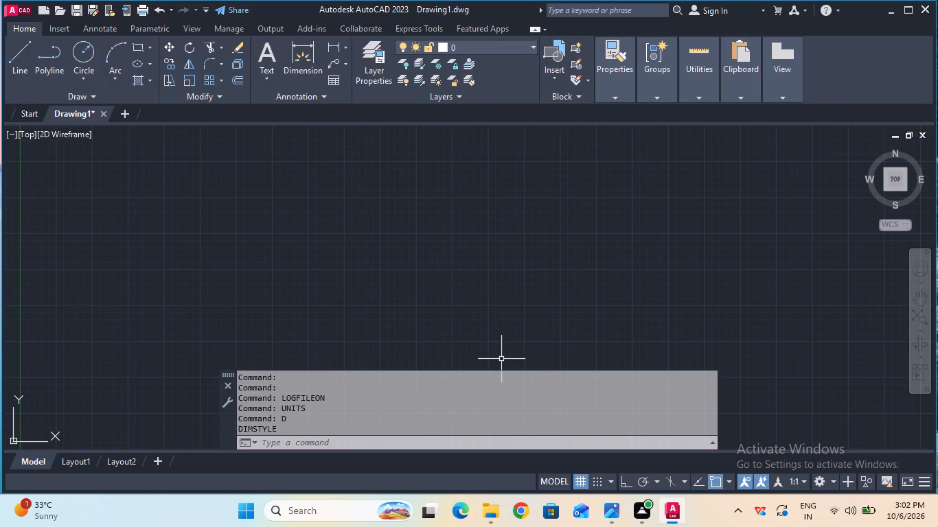
Set the model space limits from 0,0 to 100,100.
{"action": "left_click", "coordinate": [338, 441]}
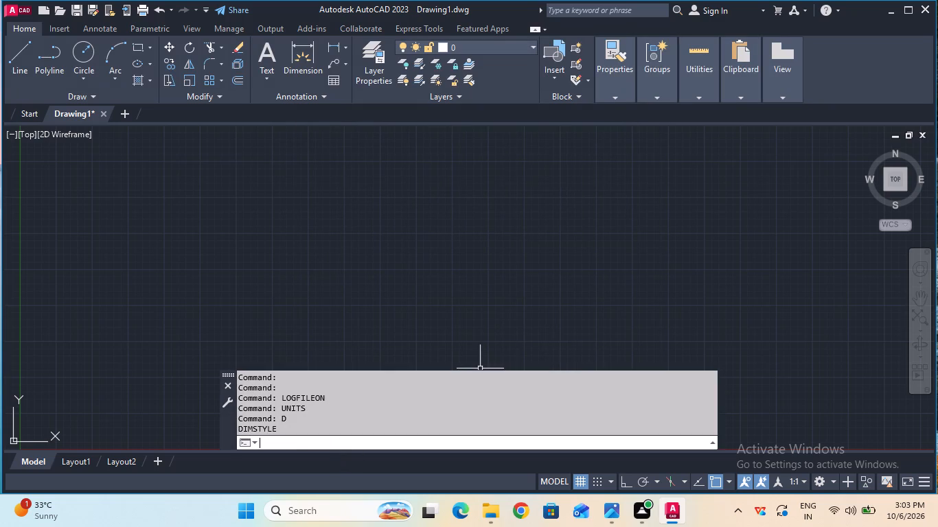
{"action": "type", "text": "lim"}
{"action": "left_click", "coordinate": [319, 414]}
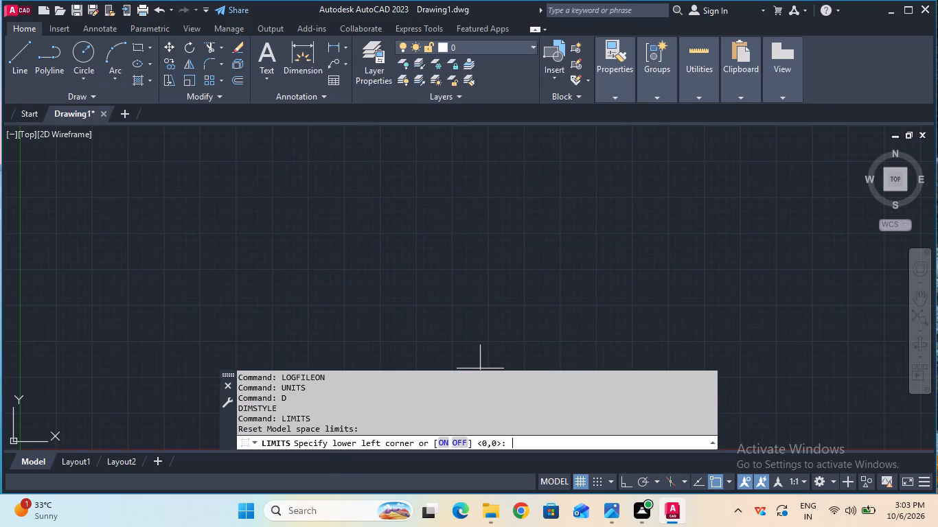
{"action": "left_click", "coordinate": [512, 444]}
{"action": "type", "text": "0,0"}
{"action": "key", "text": "Return"}
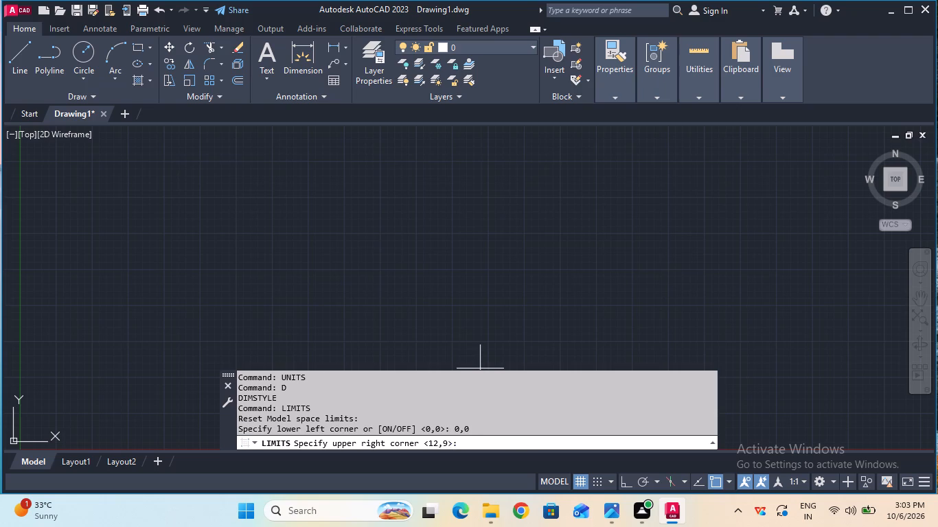
{"action": "type", "text": "100,100"}
{"action": "key", "text": "Return"}
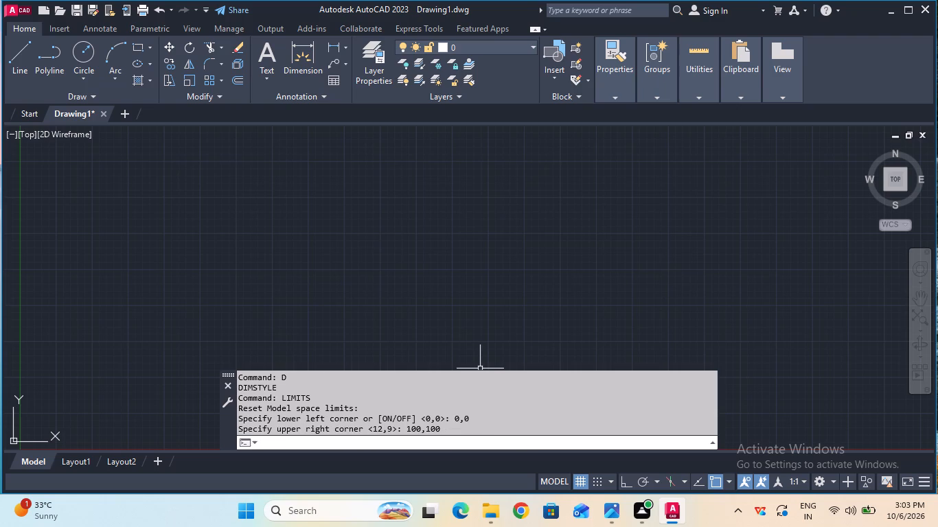
Run Zoom All to fit the full drawing limits in view.
{"action": "key", "text": "z"}
{"action": "key", "text": "Return"}
{"action": "key", "text": "a"}
{"action": "key", "text": "Return"}
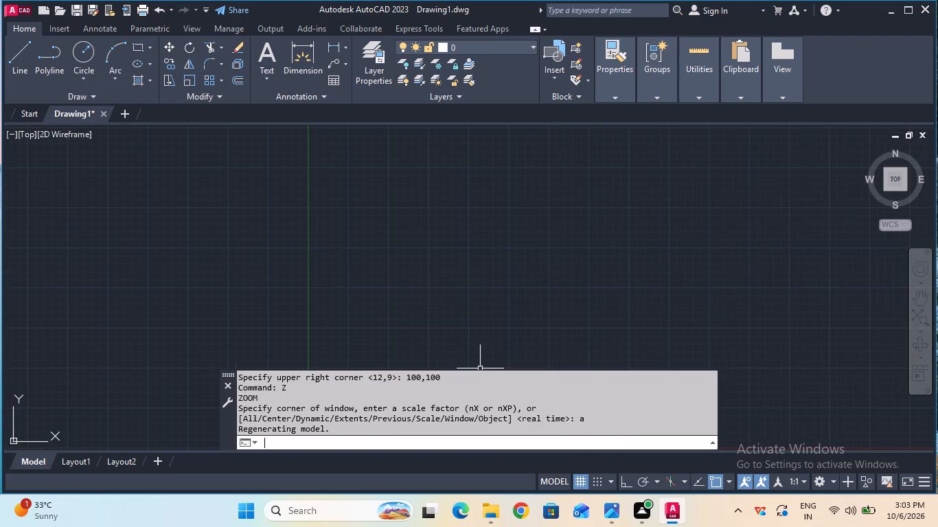
{"action": "left_click", "coordinate": [512, 444]}
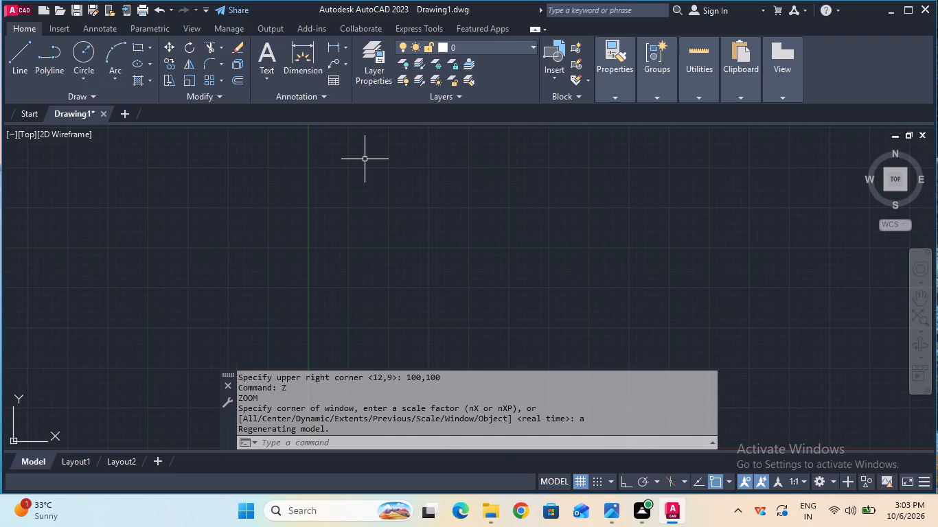
Turn on Ortho mode.
{"action": "left_click", "coordinate": [345, 49]}
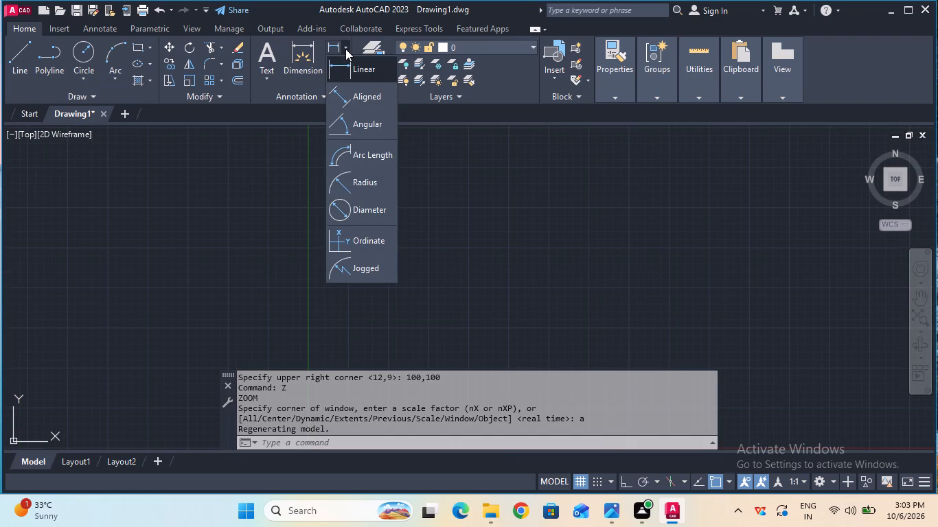
{"action": "key", "text": "F8"}
{"action": "left_click", "coordinate": [444, 126]}
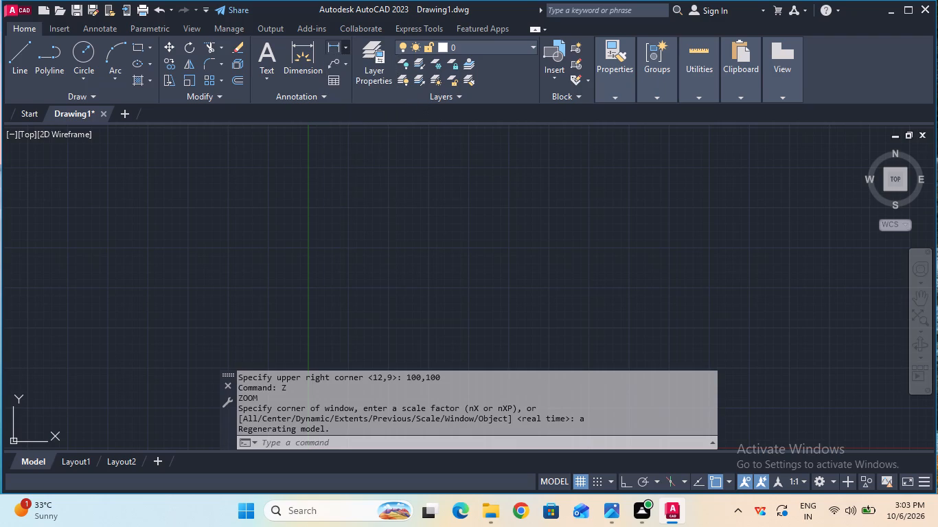
{"action": "key", "text": "F8"}
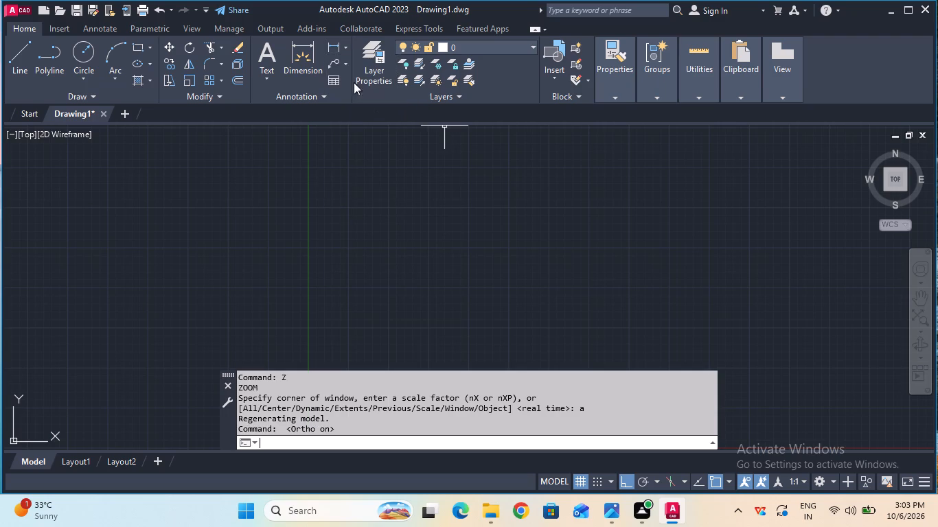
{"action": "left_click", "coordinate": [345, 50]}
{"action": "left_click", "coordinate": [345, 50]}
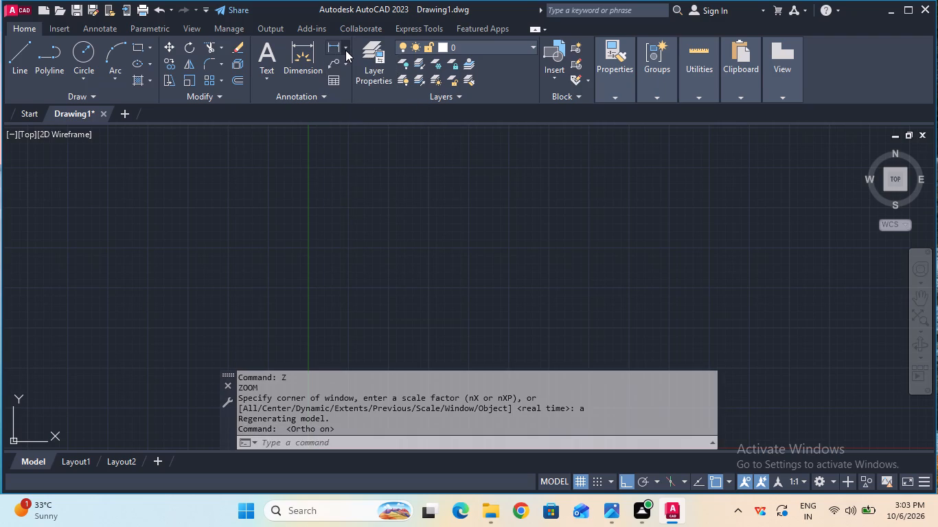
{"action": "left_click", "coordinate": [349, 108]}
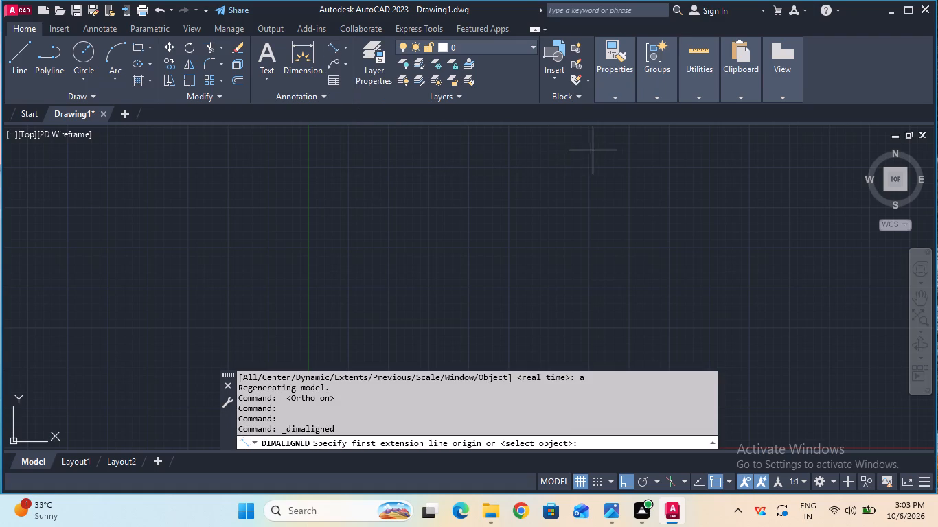
Load the CENTER linetype from acad.lin into the drawing through the Linetype Manager.
{"action": "left_click", "coordinate": [621, 92]}
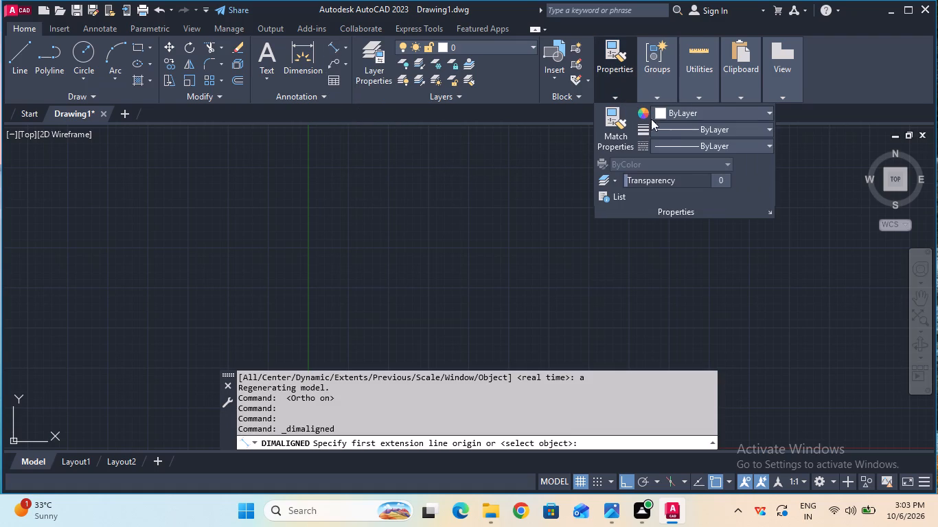
{"action": "left_click", "coordinate": [672, 139]}
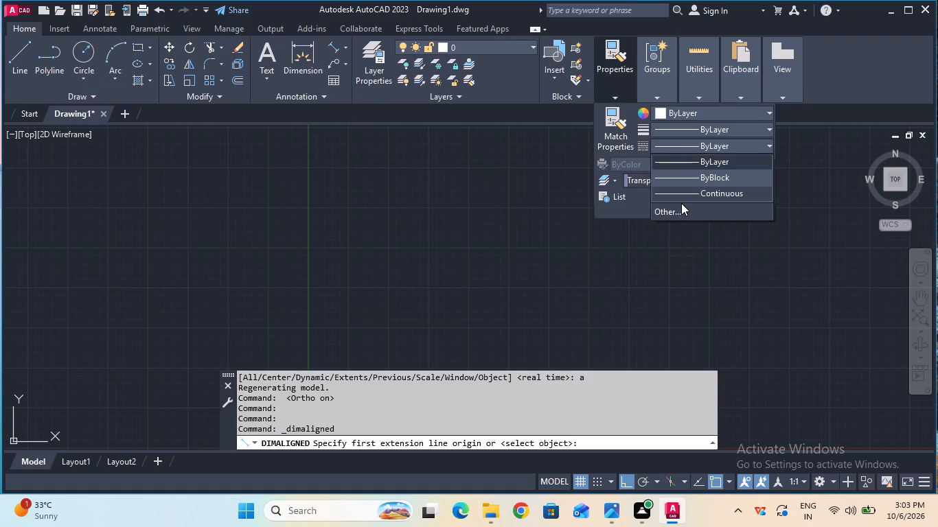
{"action": "left_click", "coordinate": [681, 206]}
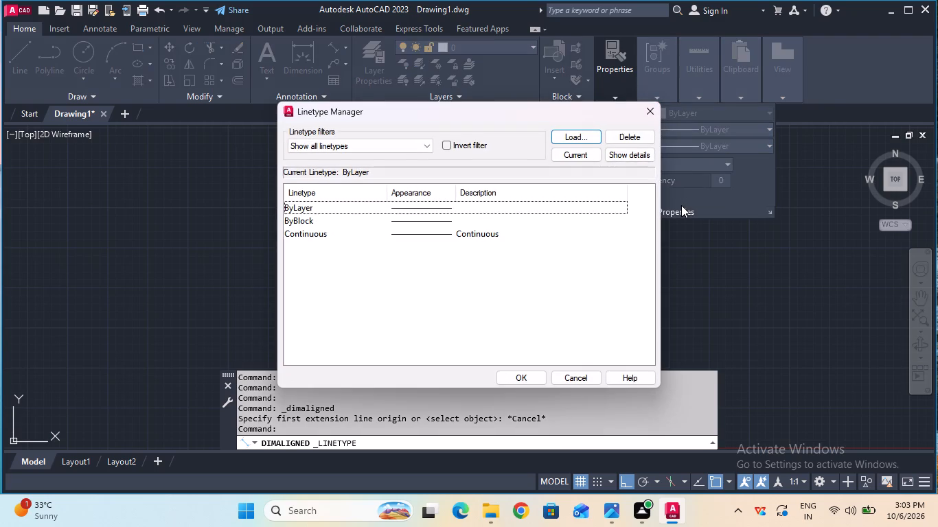
{"action": "left_click", "coordinate": [583, 134]}
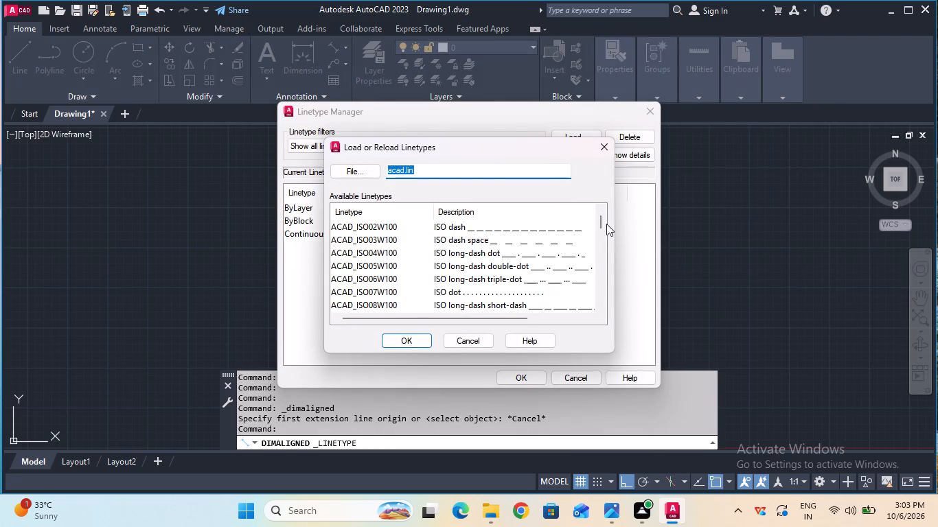
{"action": "left_click_drag", "start_coordinate": [604, 224], "coordinate": [606, 231]}
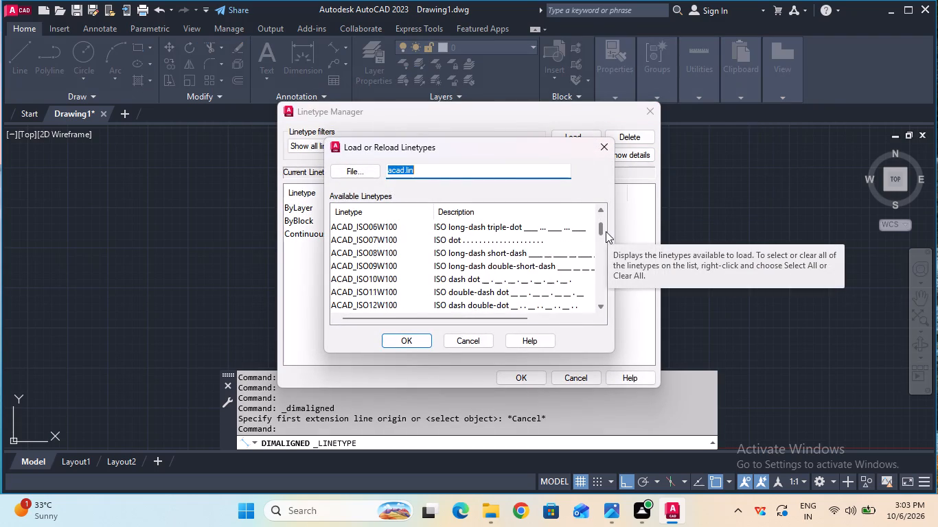
{"action": "left_click_drag", "start_coordinate": [606, 231], "coordinate": [608, 247]}
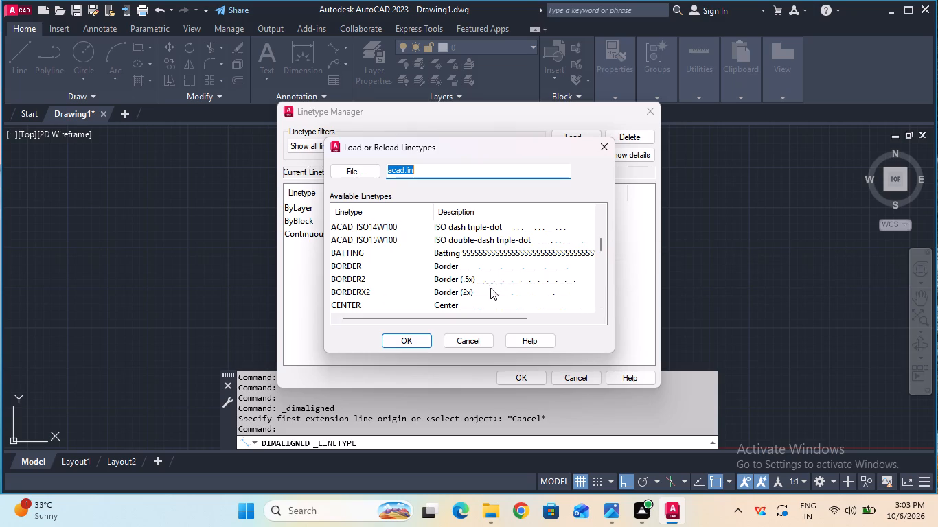
{"action": "left_click", "coordinate": [483, 302]}
{"action": "left_click", "coordinate": [391, 342]}
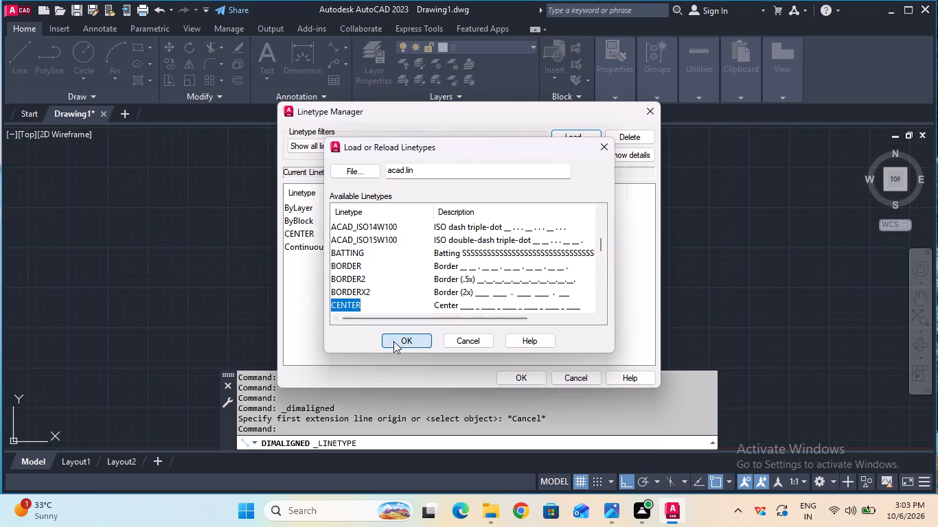
{"action": "left_click", "coordinate": [518, 372]}
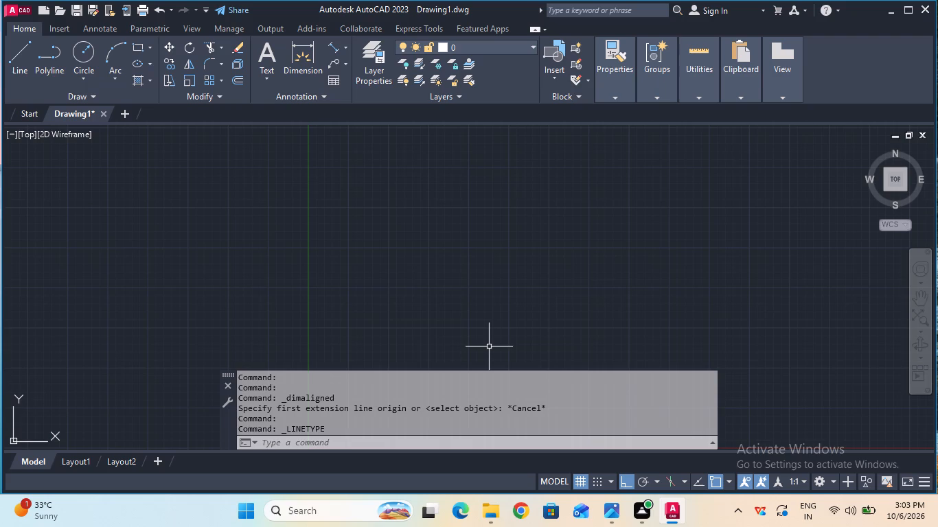
{"action": "key", "text": "Escape"}
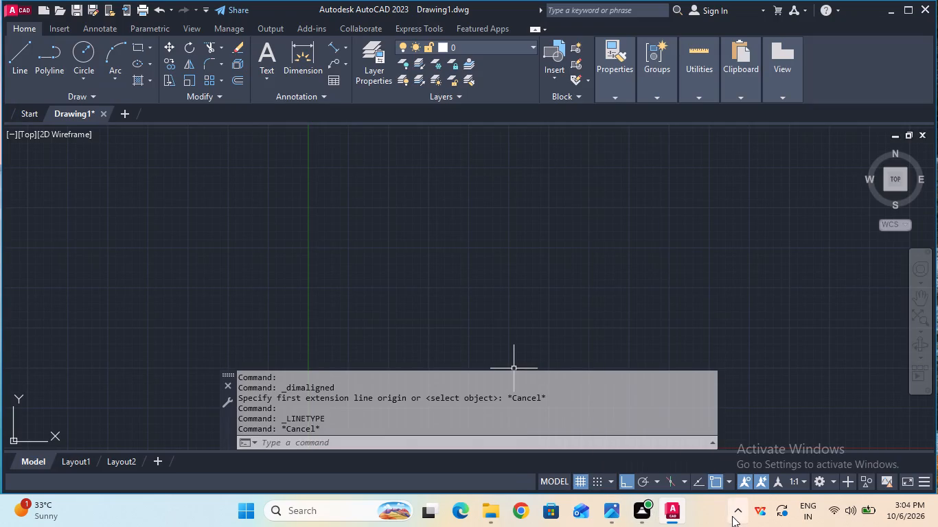
Turn on isometric drafting with the top isoplane active.
{"action": "left_click", "coordinate": [683, 480]}
{"action": "left_click", "coordinate": [687, 443]}
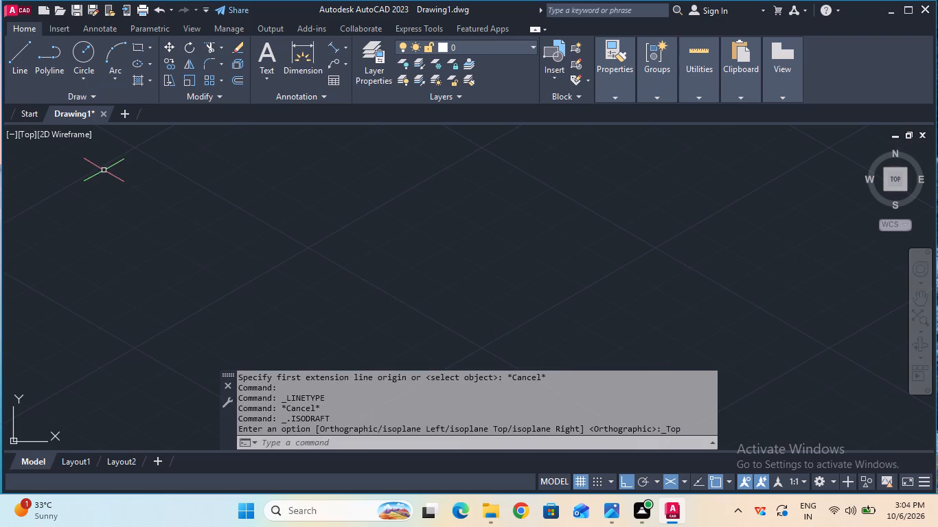
Draw a 70 mm line descending along the 330° isometric axis in the open drawing area.
{"action": "left_click", "coordinate": [18, 75]}
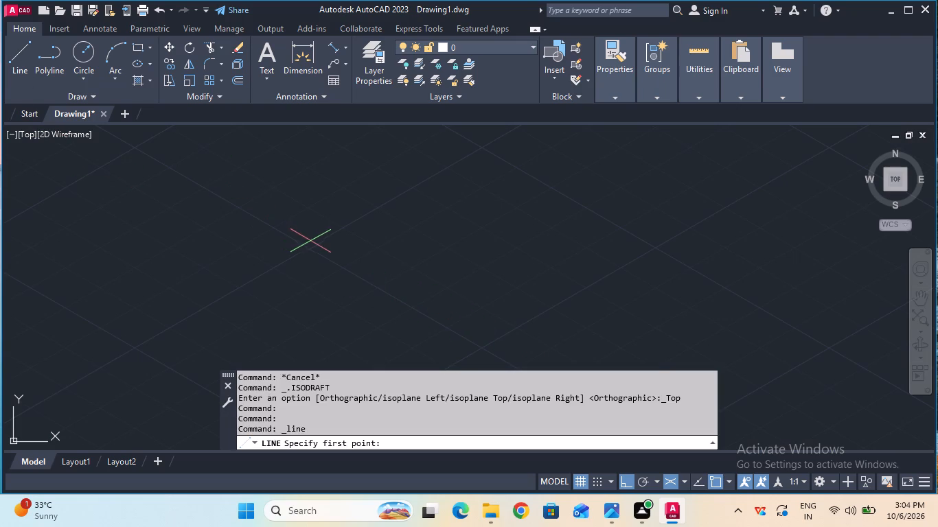
{"action": "left_click", "coordinate": [312, 245]}
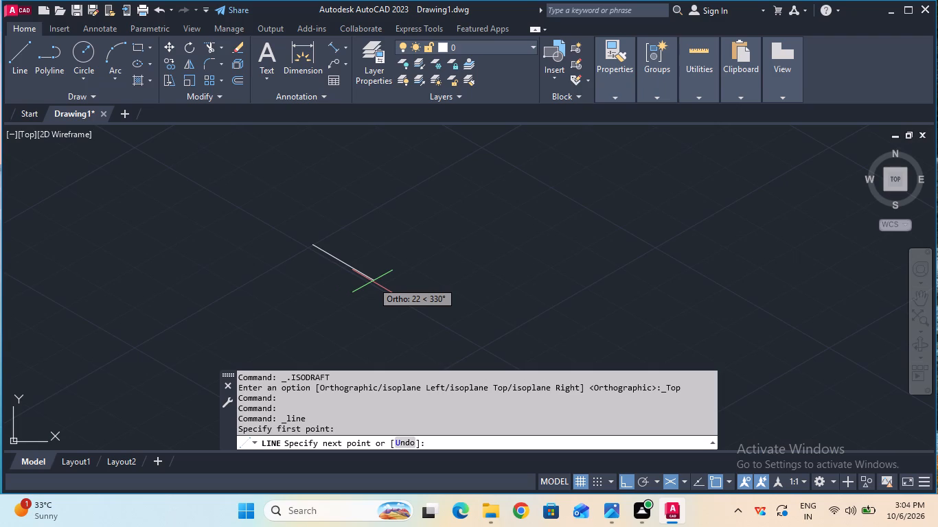
{"action": "key", "text": "7"}
{"action": "key", "text": "0"}
{"action": "key", "text": "Return"}
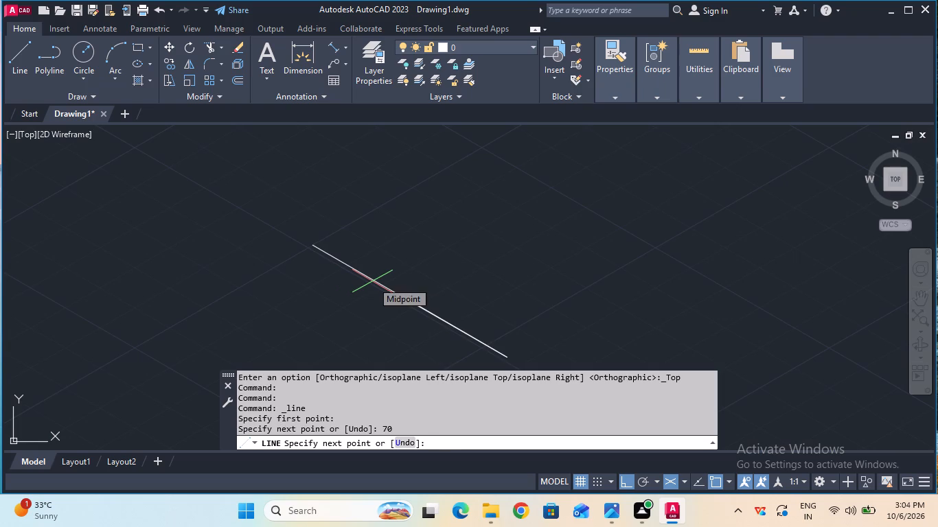
{"action": "key", "text": "Escape"}
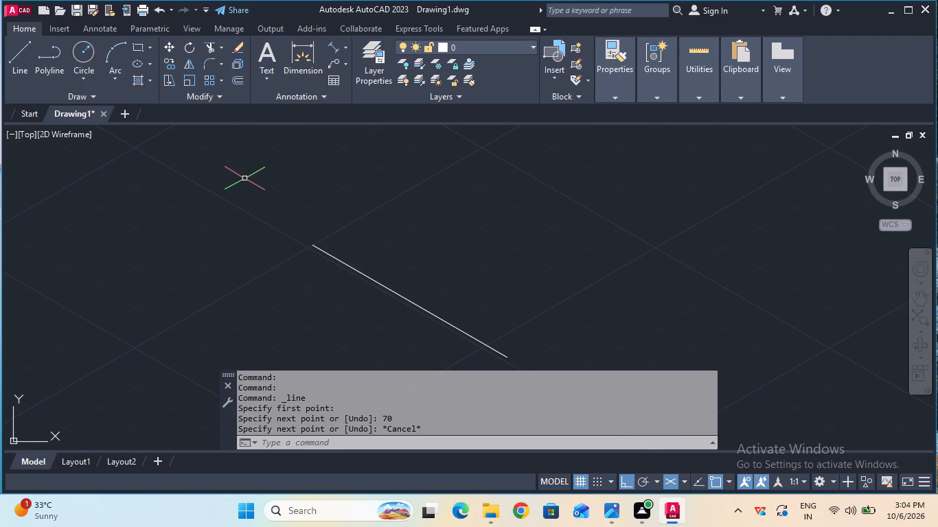
Draw an 80 mm vertical line upward from the upper end of the 70 mm line, using the right isoplane.
{"action": "scroll", "coordinate": [244, 178], "scroll_direction": "down", "scroll_amount": 3, "text": "ctrl"}
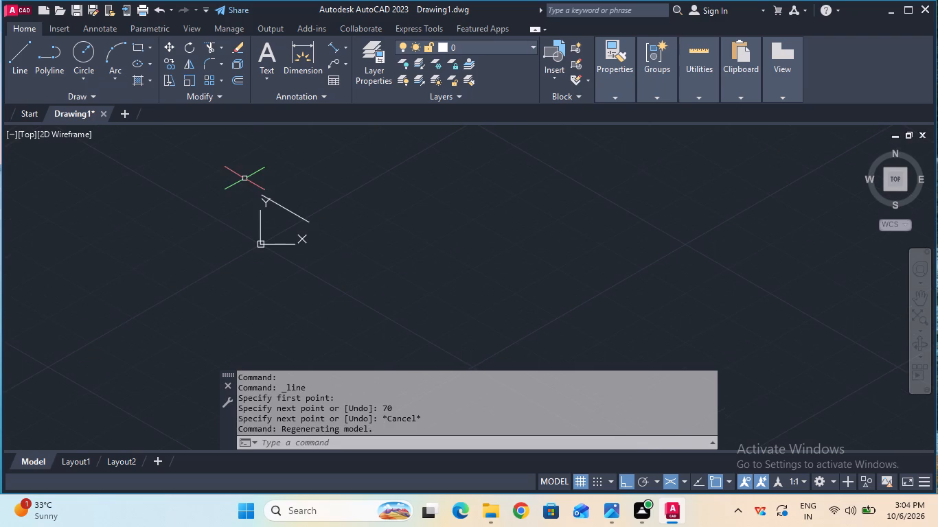
{"action": "left_click", "coordinate": [922, 305]}
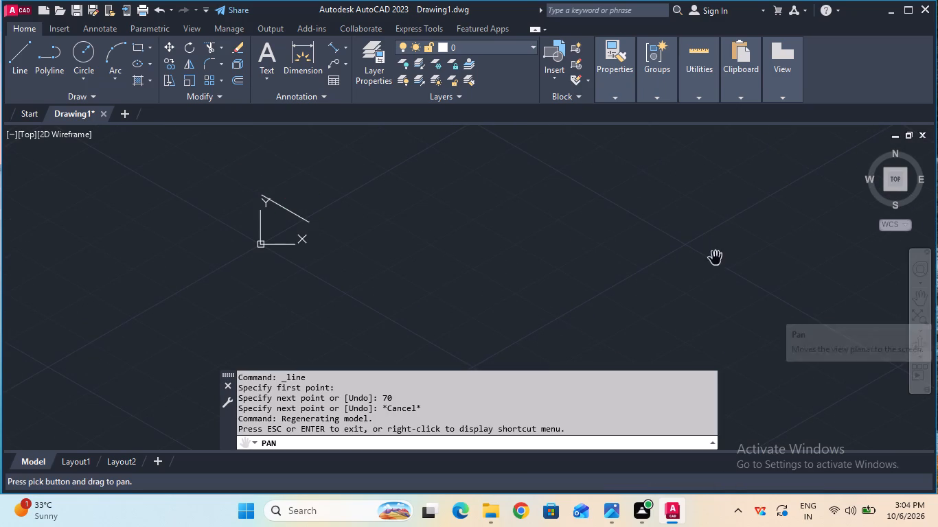
{"action": "left_click_drag", "start_coordinate": [369, 229], "coordinate": [494, 323]}
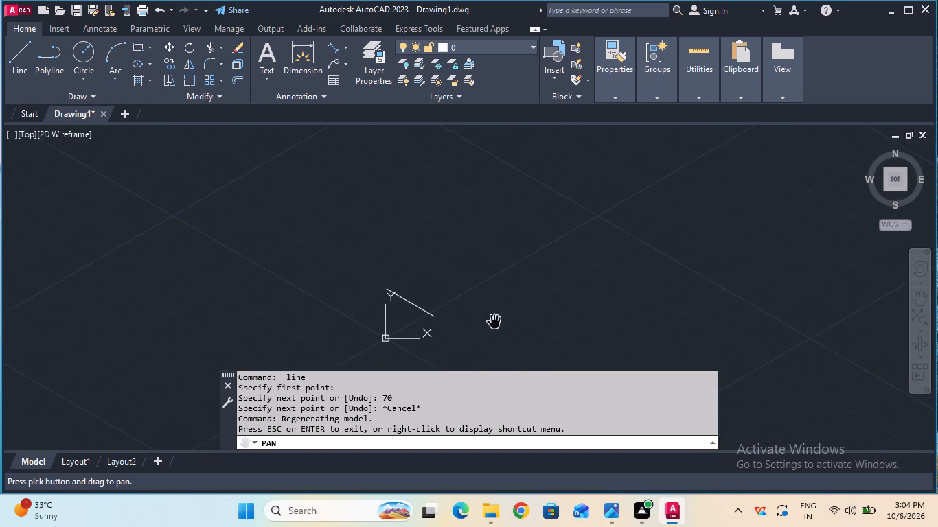
{"action": "key", "text": "Escape"}
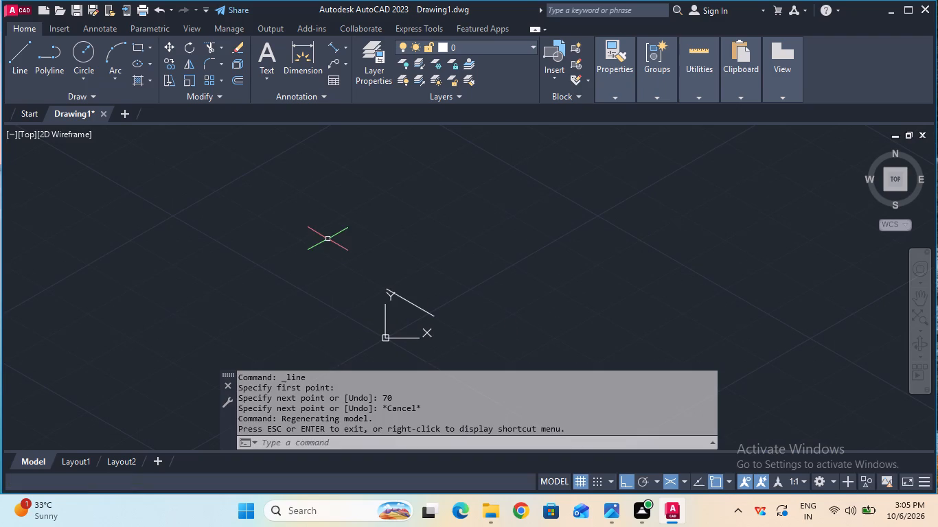
{"action": "left_click", "coordinate": [16, 62]}
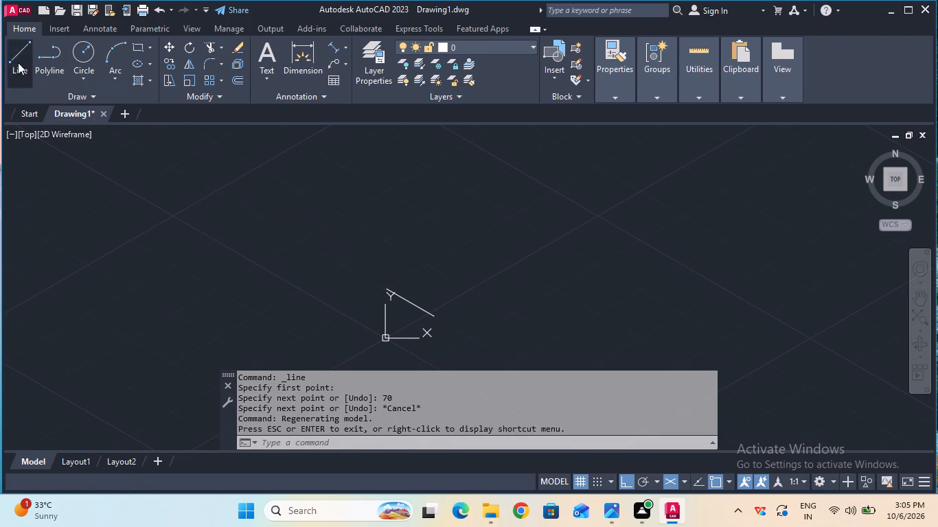
{"action": "left_click", "coordinate": [391, 291]}
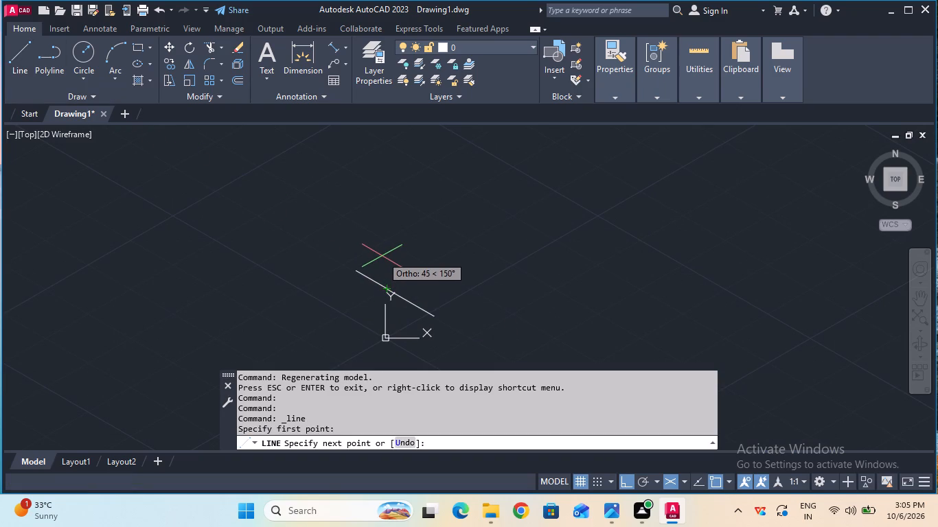
{"action": "key", "text": "F5"}
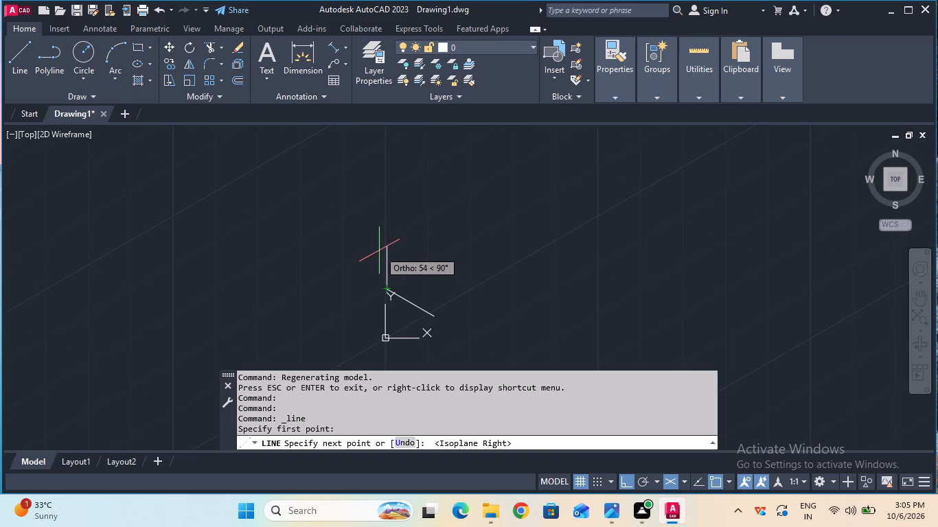
{"action": "type", "text": "80"}
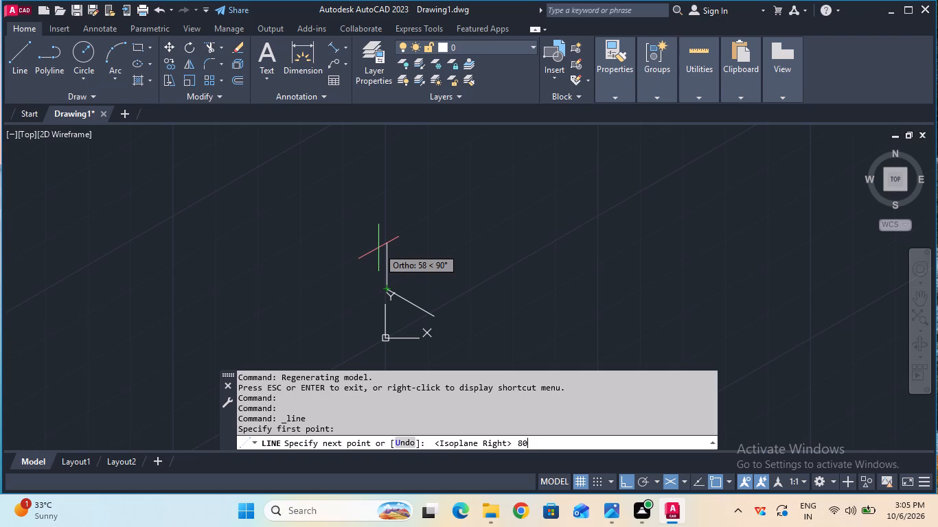
{"action": "key", "text": "Return"}
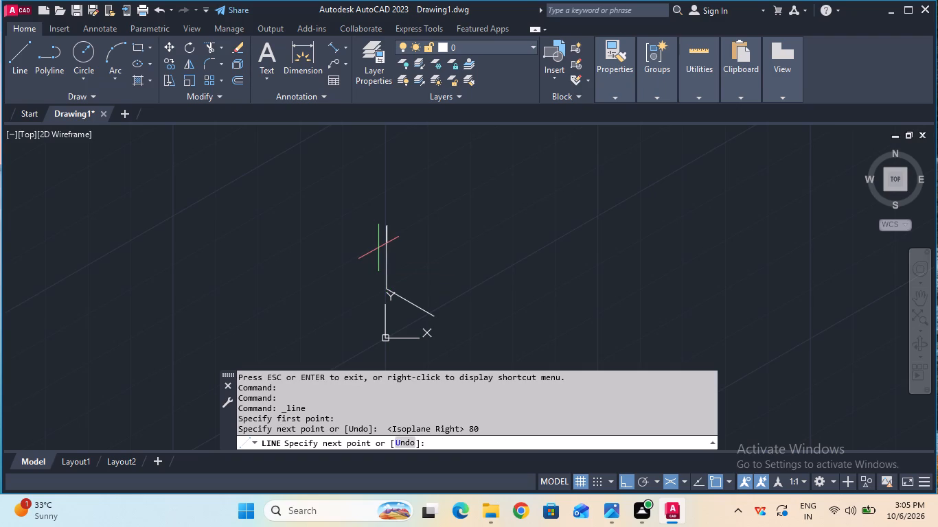
{"action": "key", "text": "Escape"}
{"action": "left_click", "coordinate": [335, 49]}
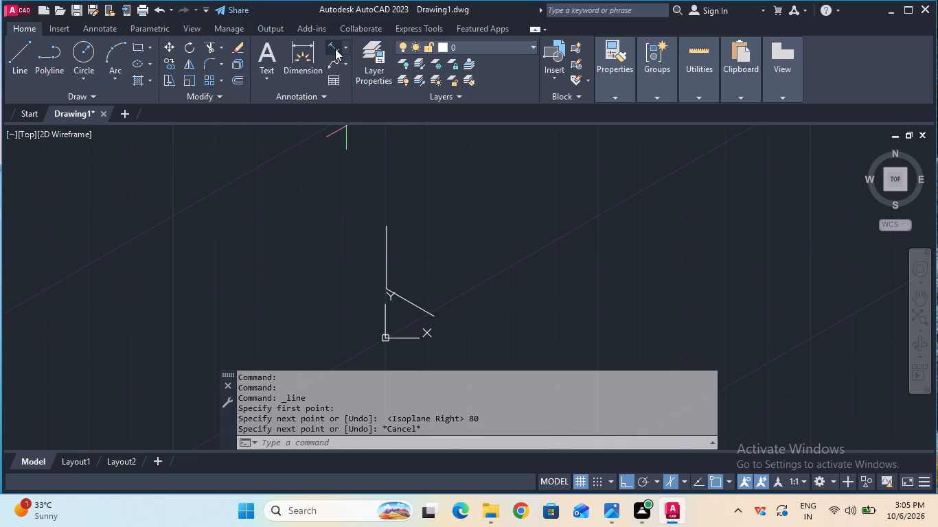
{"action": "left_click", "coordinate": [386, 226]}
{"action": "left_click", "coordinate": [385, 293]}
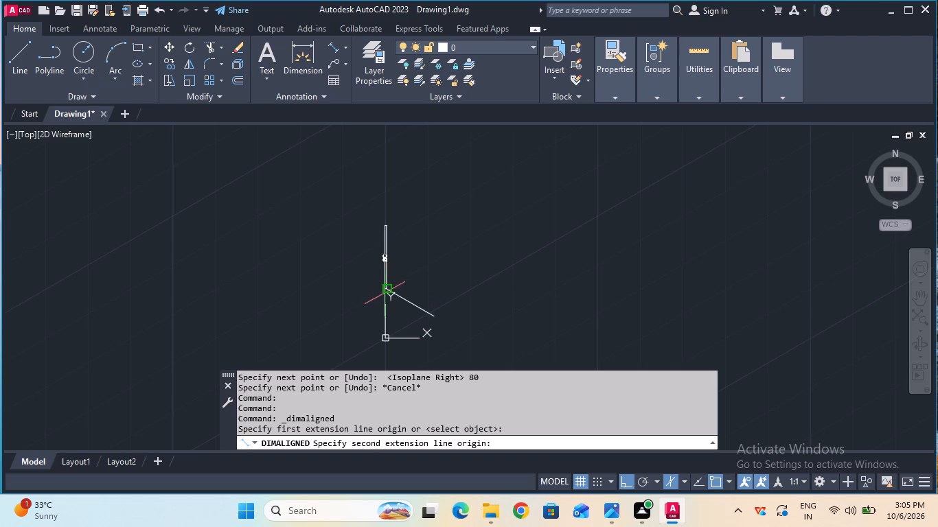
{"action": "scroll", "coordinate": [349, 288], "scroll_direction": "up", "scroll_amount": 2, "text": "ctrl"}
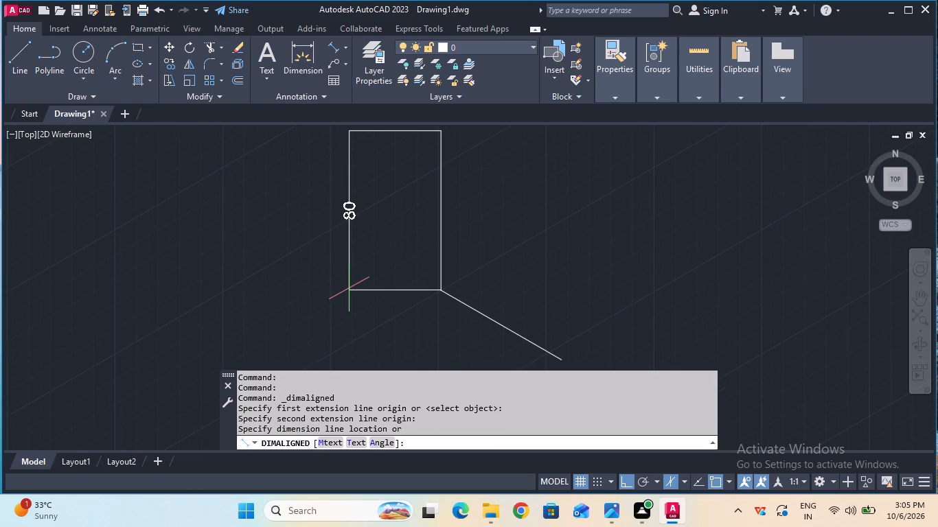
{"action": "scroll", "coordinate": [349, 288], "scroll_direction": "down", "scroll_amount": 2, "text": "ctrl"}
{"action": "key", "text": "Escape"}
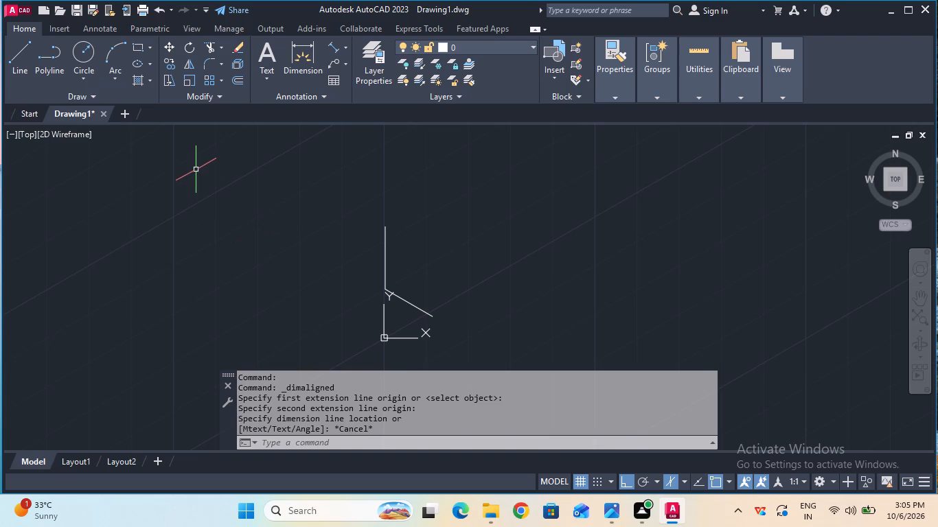
Draw an 80 mm vertical line upward from the lower end of the 70 mm line.
{"action": "left_click", "coordinate": [26, 69]}
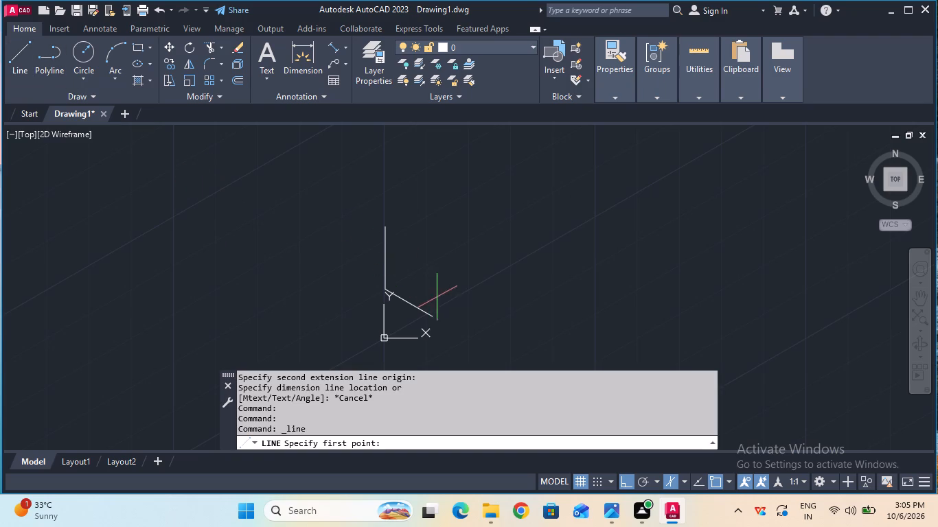
{"action": "left_click", "coordinate": [437, 316]}
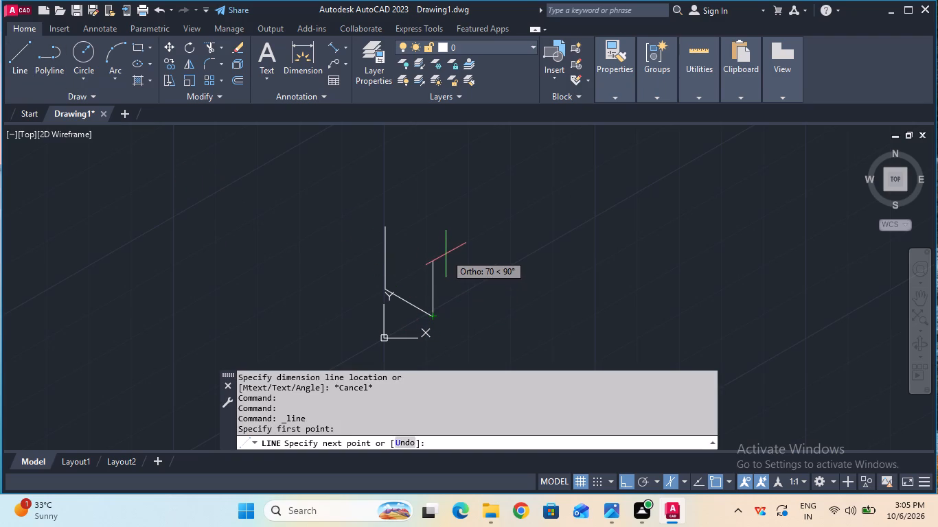
{"action": "type", "text": "80"}
{"action": "key", "text": "Return"}
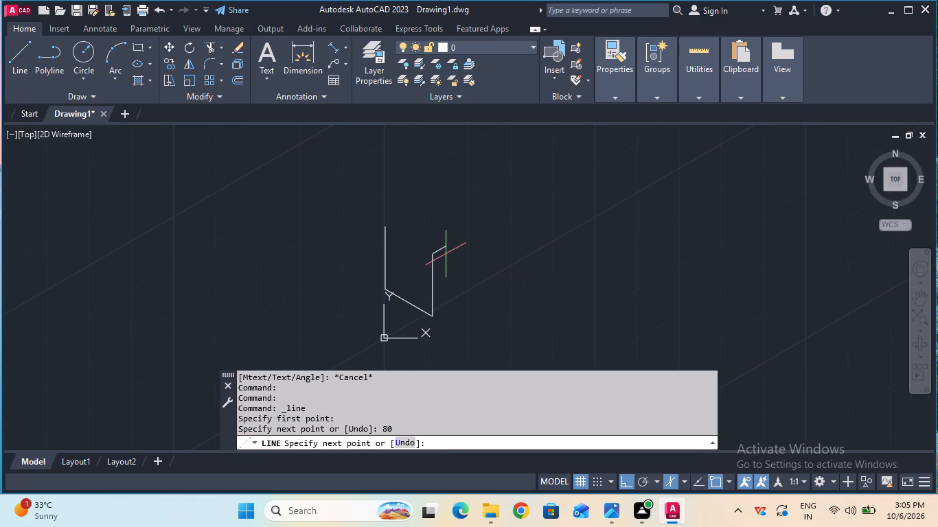
{"action": "key", "text": "Escape"}
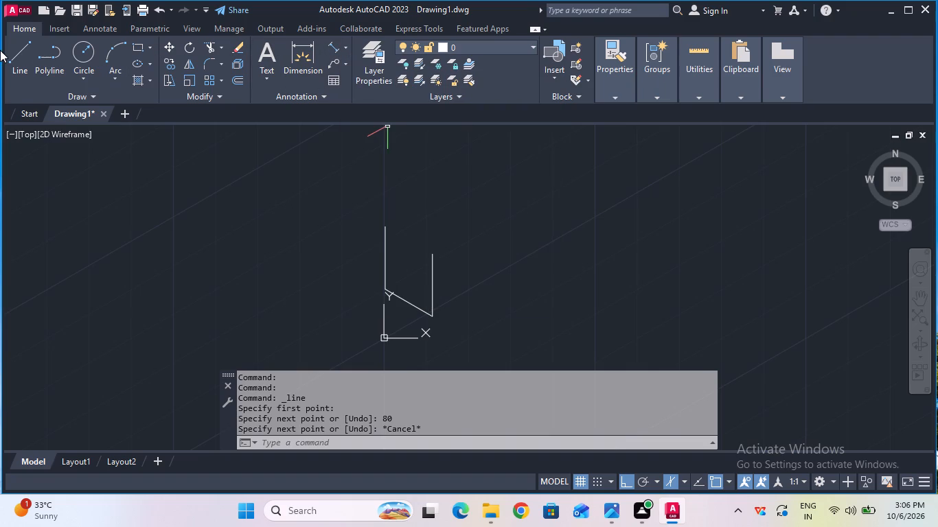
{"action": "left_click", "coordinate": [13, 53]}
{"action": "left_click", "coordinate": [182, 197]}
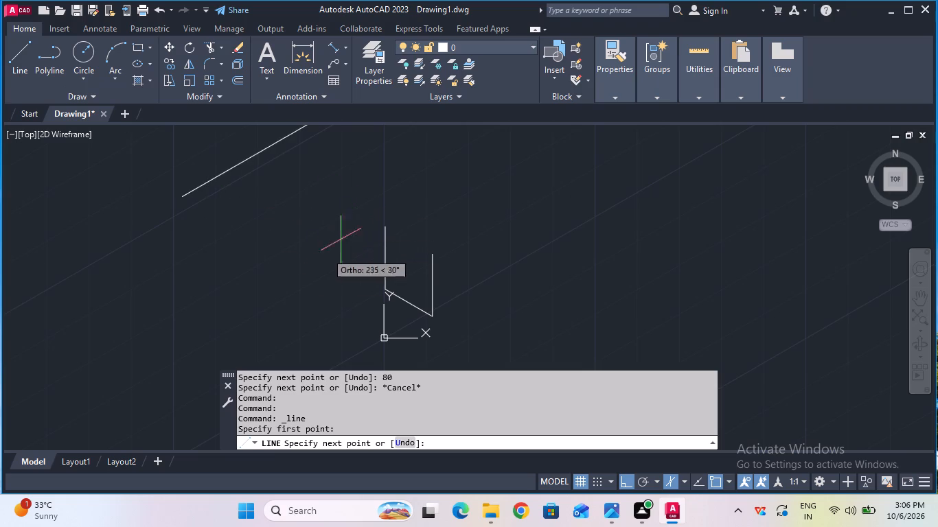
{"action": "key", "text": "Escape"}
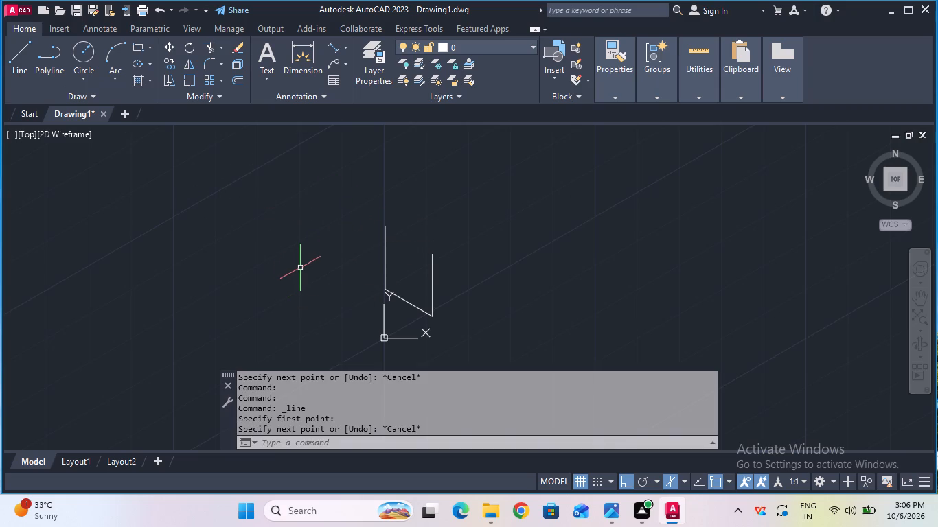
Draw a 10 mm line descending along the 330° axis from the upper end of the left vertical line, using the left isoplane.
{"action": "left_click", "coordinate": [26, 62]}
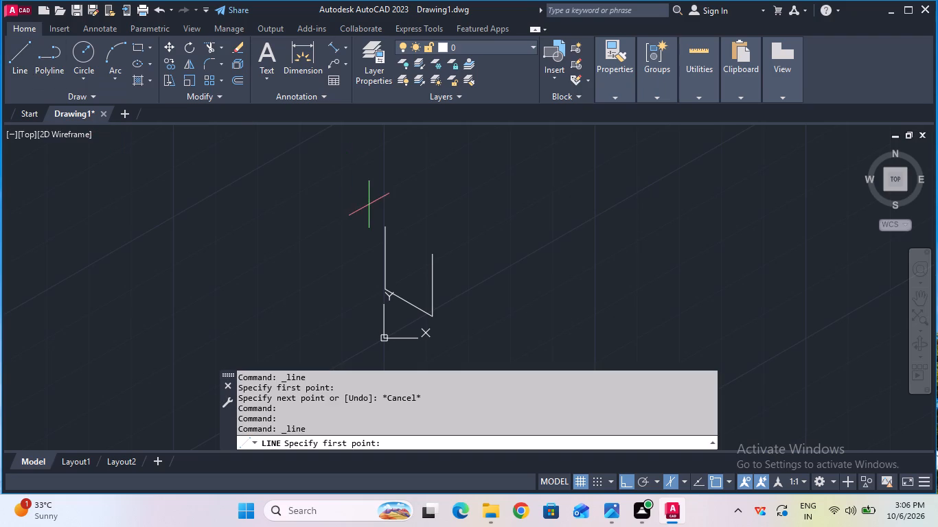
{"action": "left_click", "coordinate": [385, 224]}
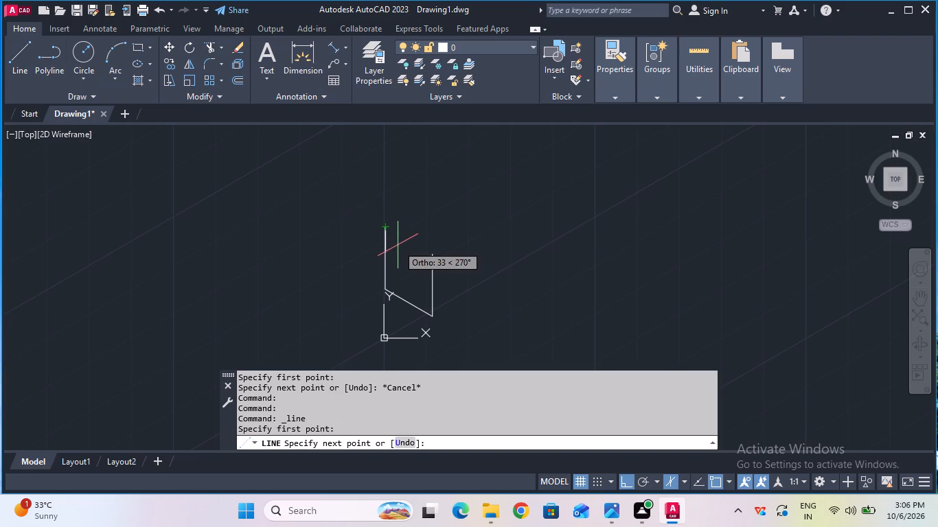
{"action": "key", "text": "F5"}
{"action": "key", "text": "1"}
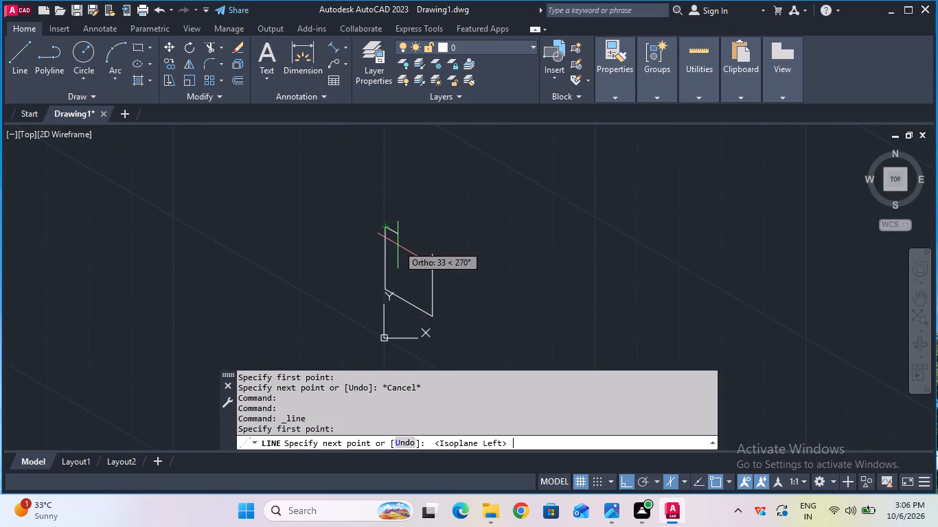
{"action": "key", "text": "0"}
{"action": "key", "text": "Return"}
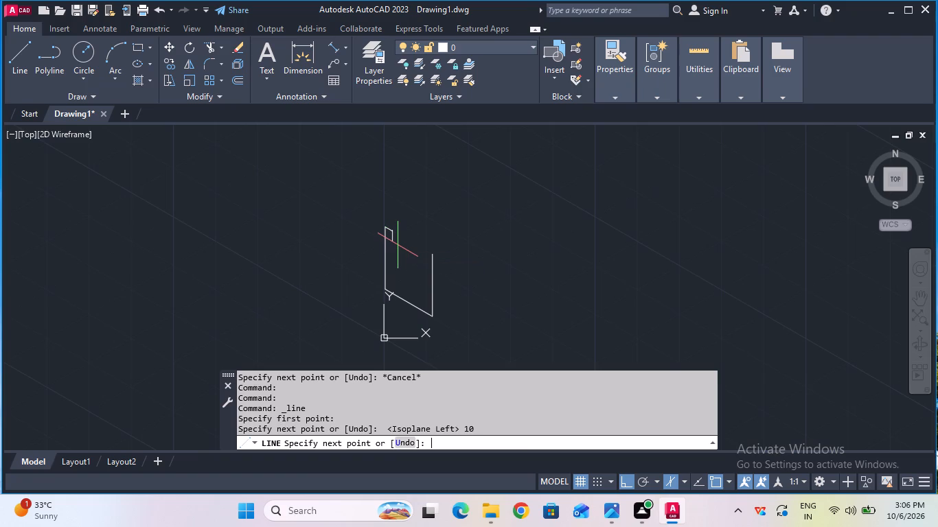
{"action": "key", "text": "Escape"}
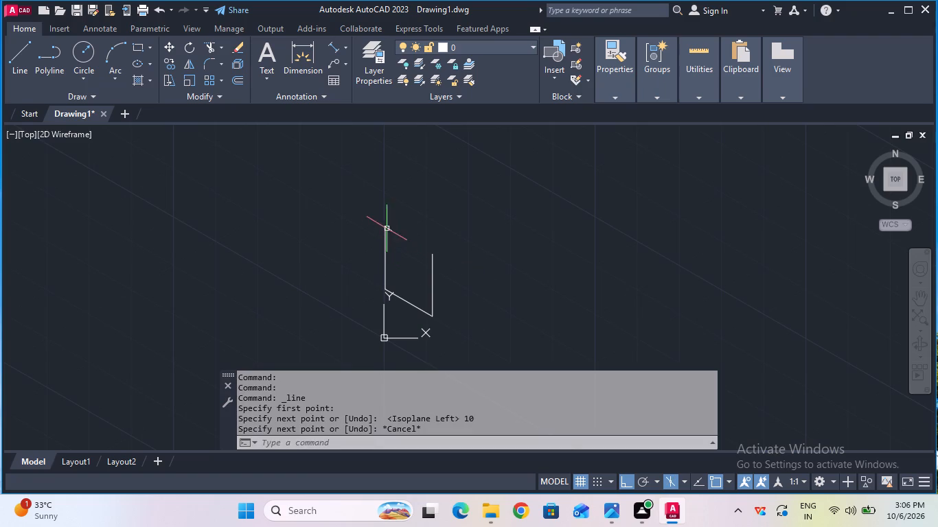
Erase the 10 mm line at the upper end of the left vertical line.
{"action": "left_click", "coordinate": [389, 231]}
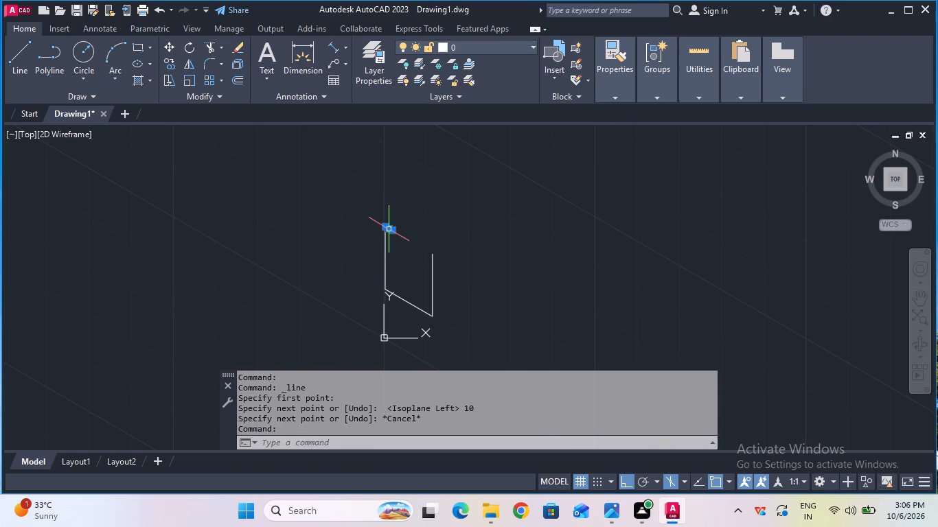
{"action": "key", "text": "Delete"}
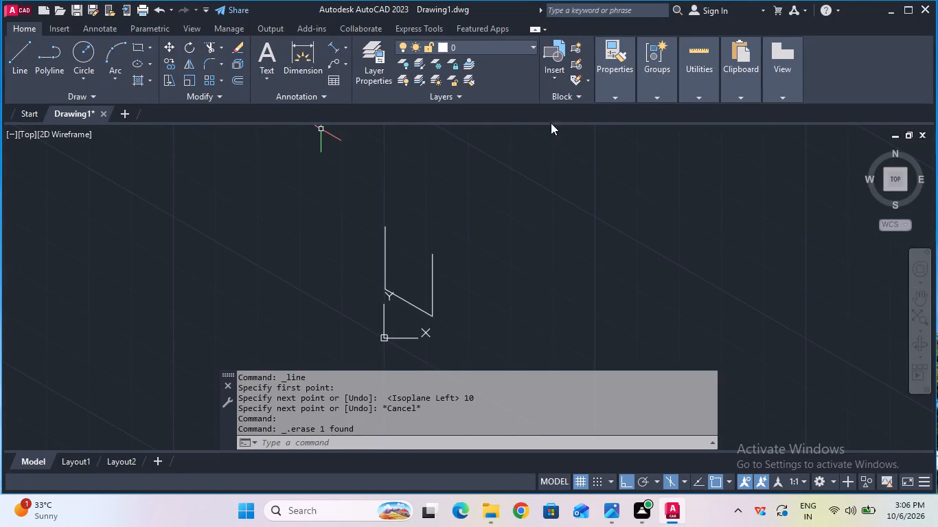
Draw a line in the CENTER linetype joining the upper ends of the two 80 mm vertical lines.
{"action": "left_click", "coordinate": [617, 98]}
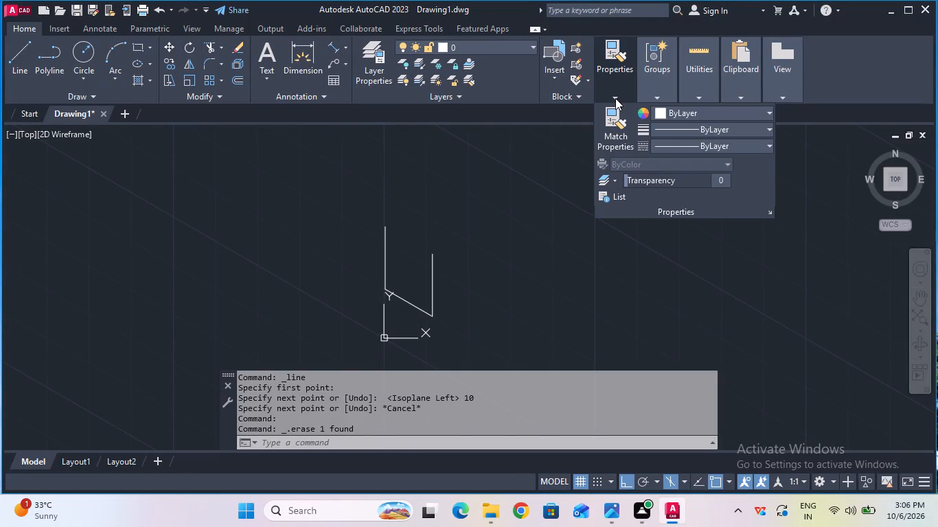
{"action": "left_click", "coordinate": [670, 149]}
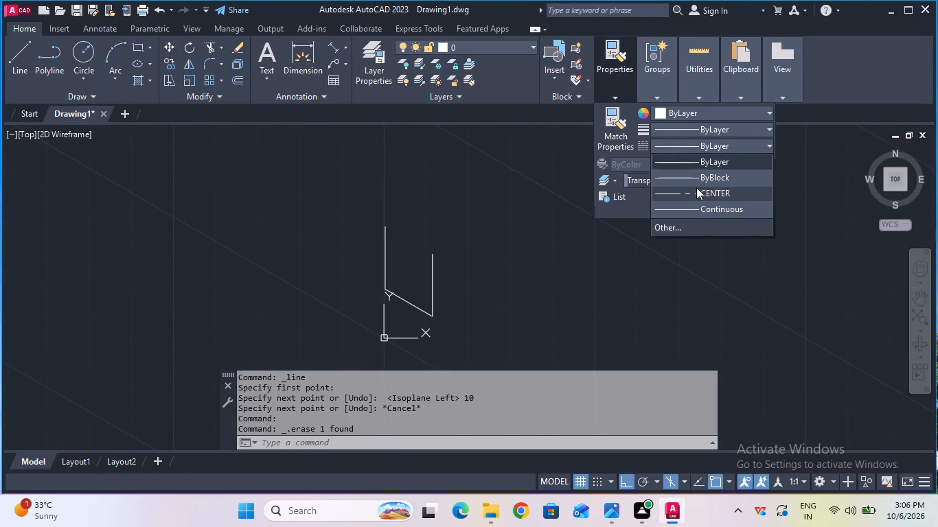
{"action": "left_click", "coordinate": [696, 187]}
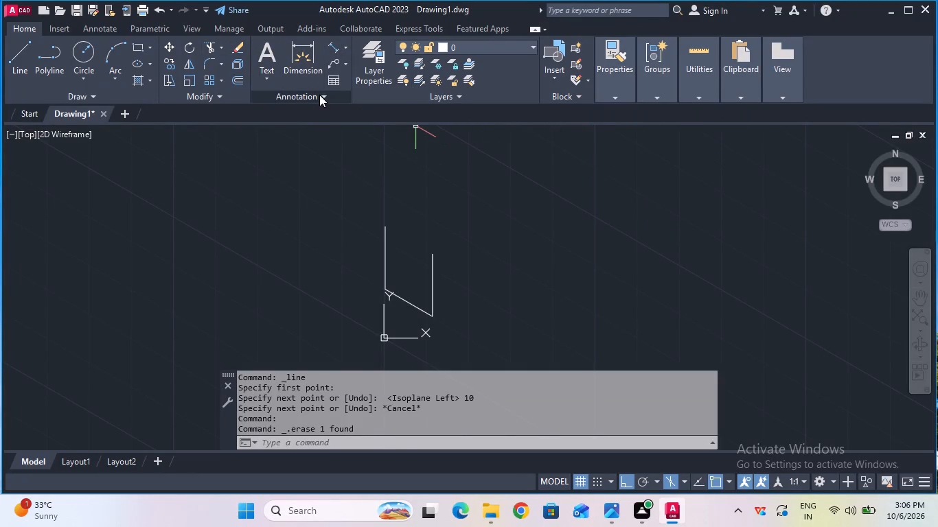
{"action": "left_click", "coordinate": [12, 56]}
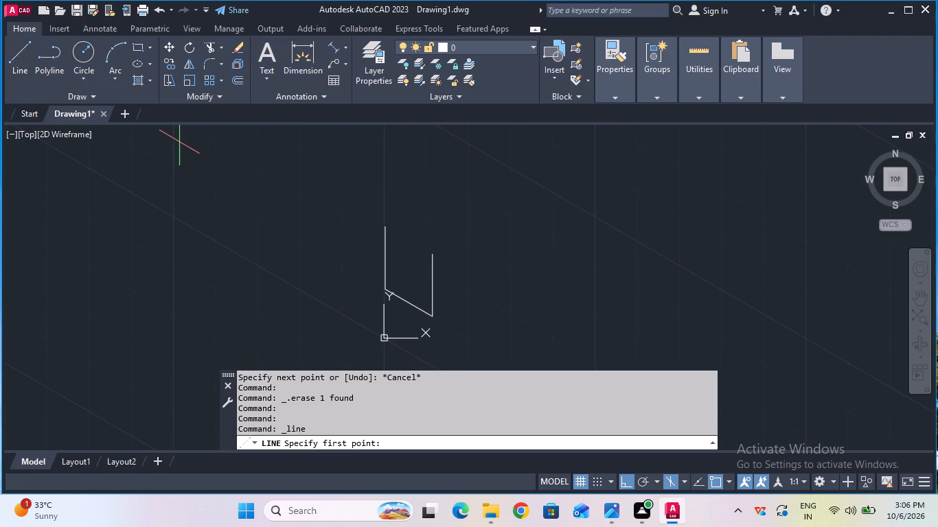
{"action": "left_click", "coordinate": [387, 227]}
{"action": "left_click", "coordinate": [434, 259]}
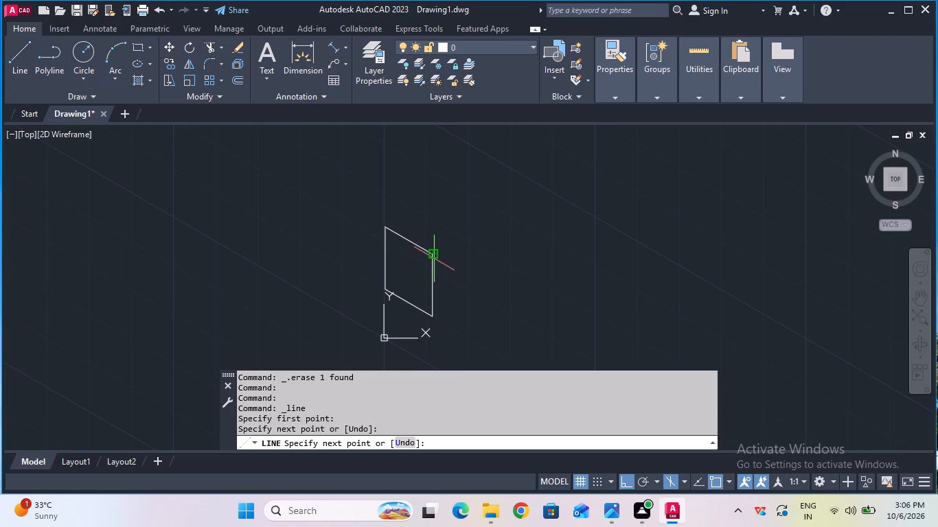
{"action": "key", "text": "Escape"}
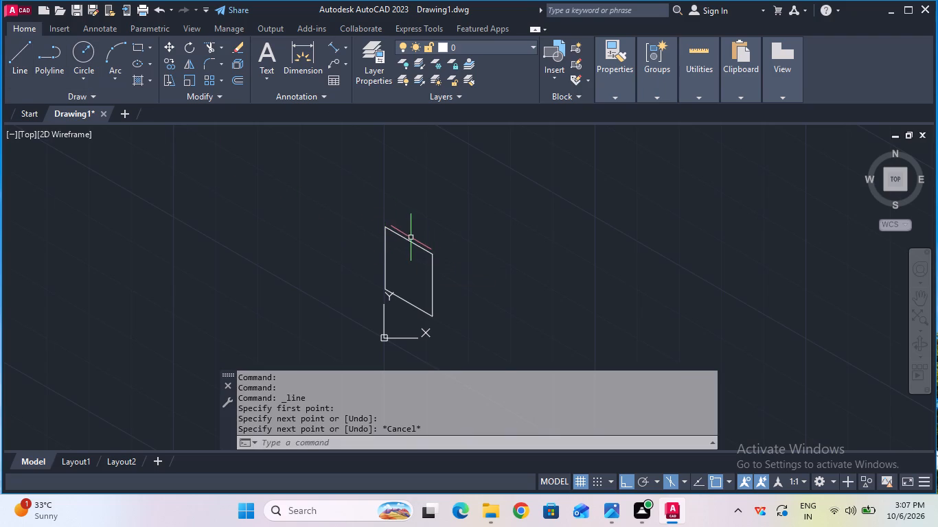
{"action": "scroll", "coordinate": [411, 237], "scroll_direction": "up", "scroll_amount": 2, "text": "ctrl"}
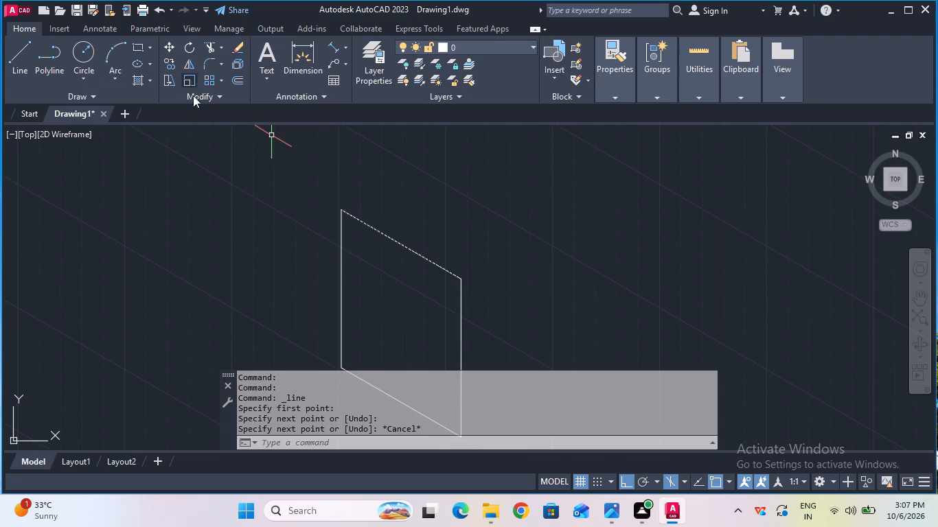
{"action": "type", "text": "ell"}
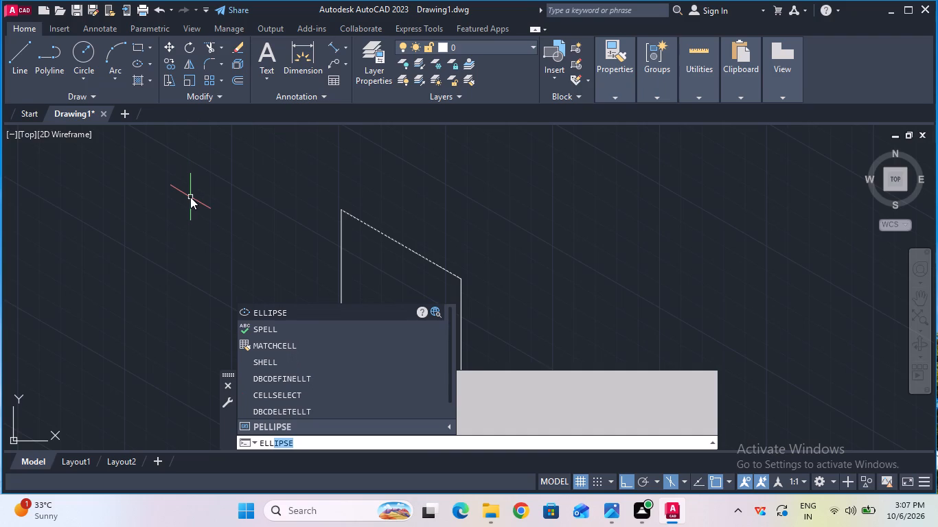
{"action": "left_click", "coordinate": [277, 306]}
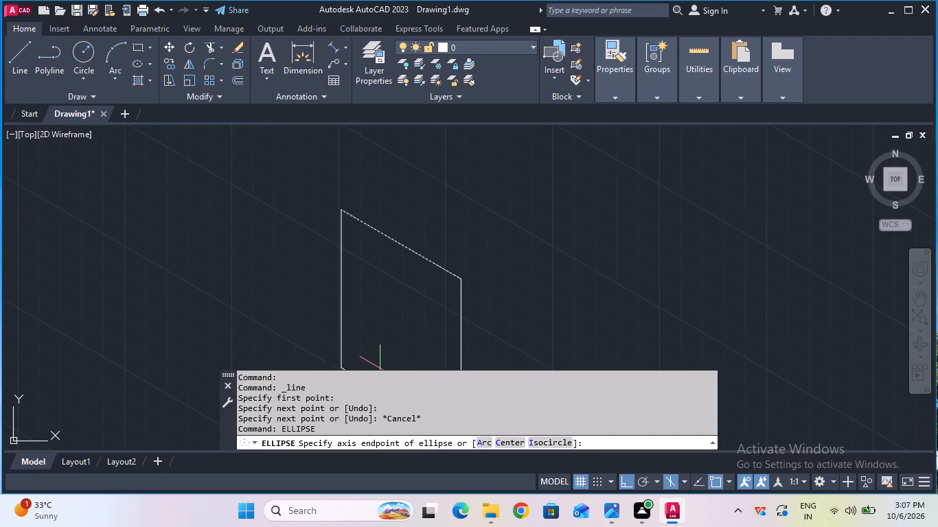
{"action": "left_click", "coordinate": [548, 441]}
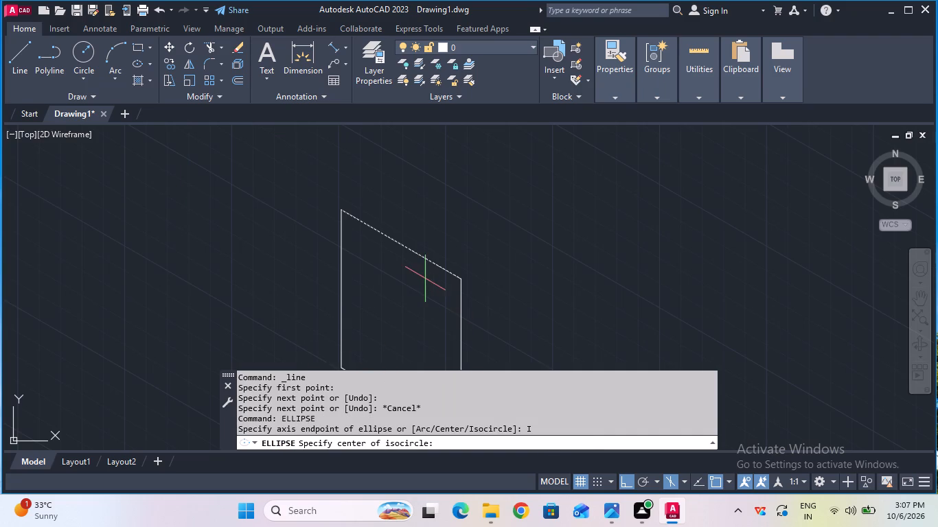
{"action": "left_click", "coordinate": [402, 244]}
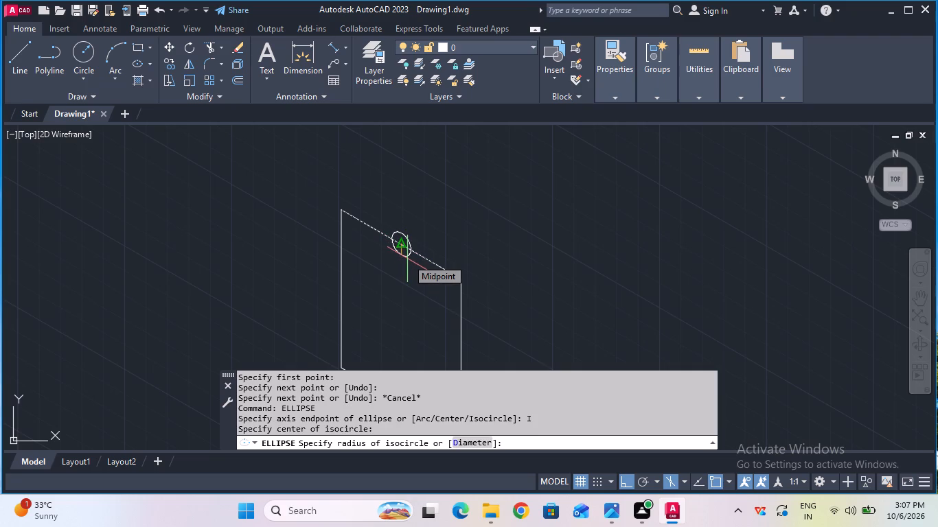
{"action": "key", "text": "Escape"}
Set the current linetype to ByBlock.
{"action": "left_click", "coordinate": [619, 96]}
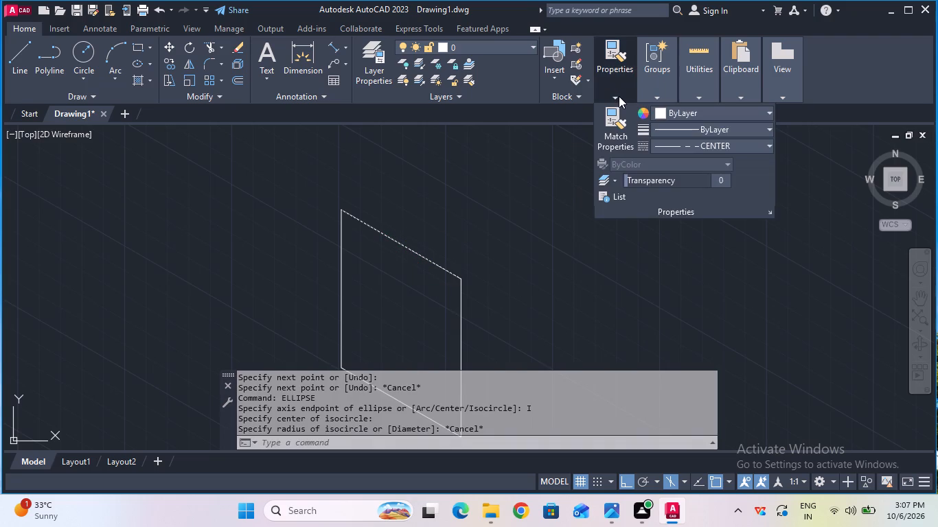
{"action": "left_click", "coordinate": [670, 145]}
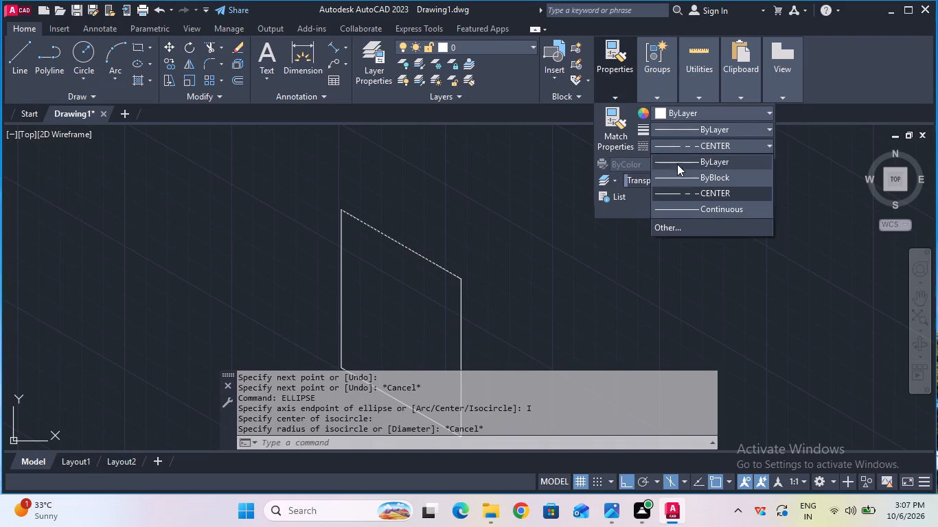
{"action": "left_click", "coordinate": [681, 174]}
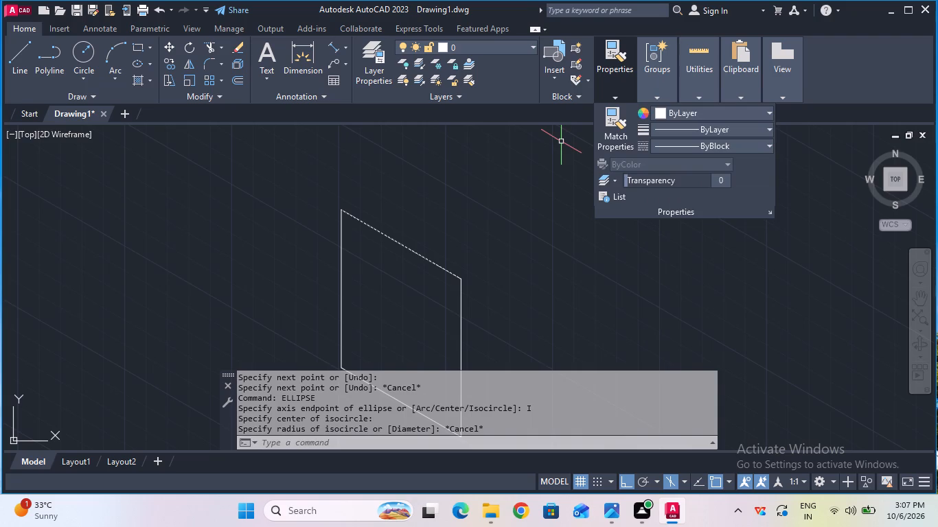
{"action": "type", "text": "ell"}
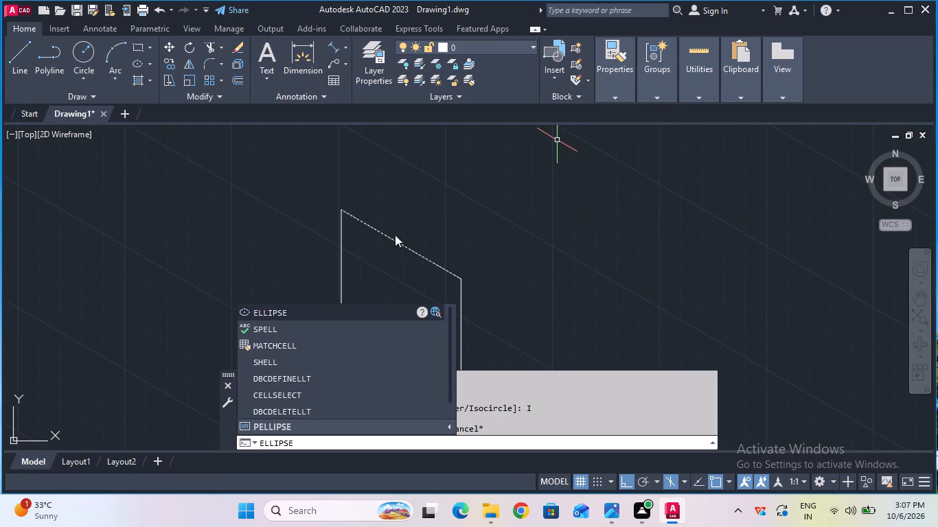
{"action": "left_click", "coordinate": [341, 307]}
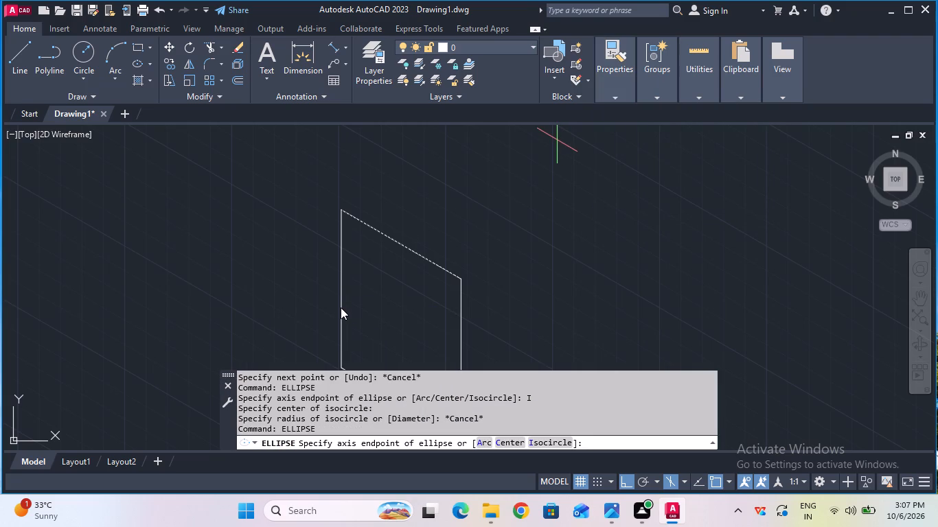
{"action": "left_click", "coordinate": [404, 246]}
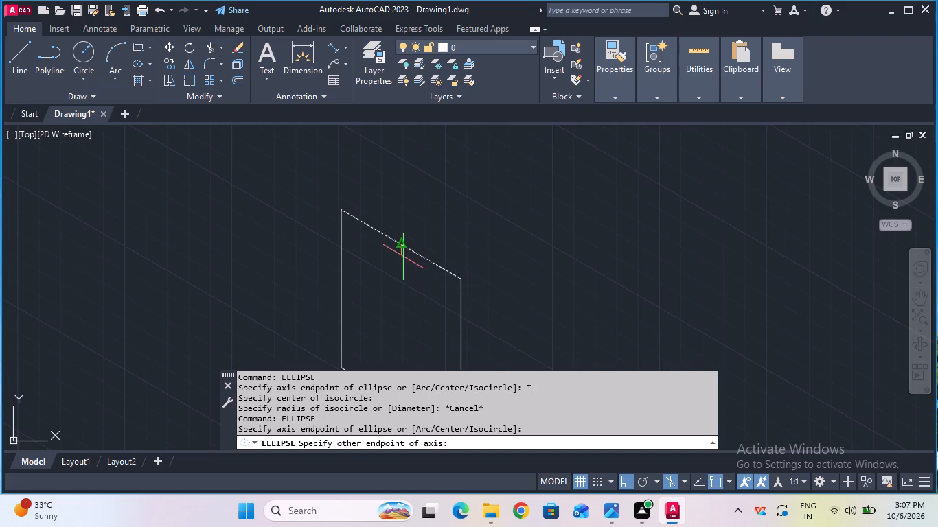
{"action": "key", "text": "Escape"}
Draw an isocircle of radius 20 mm in the top isoplane, centred on the midpoint of the upper centre line.
{"action": "type", "text": "ell"}
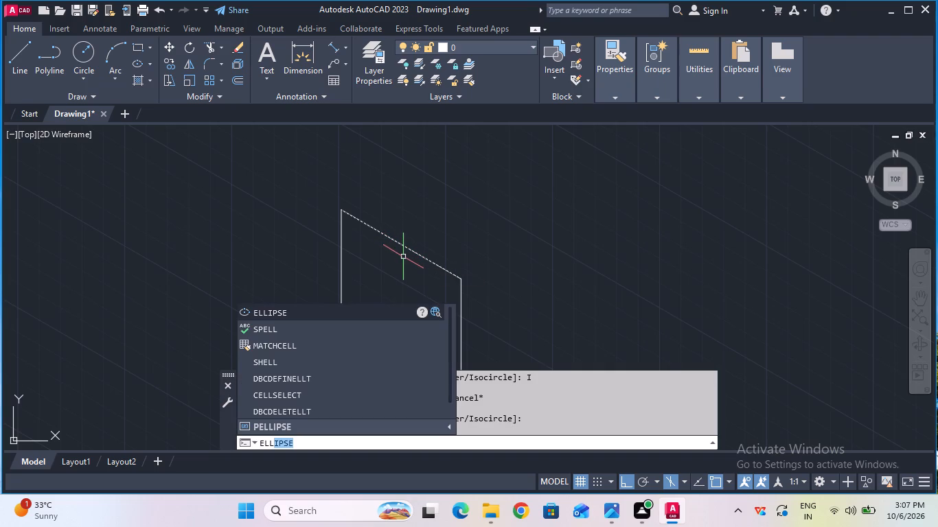
{"action": "left_click", "coordinate": [312, 313]}
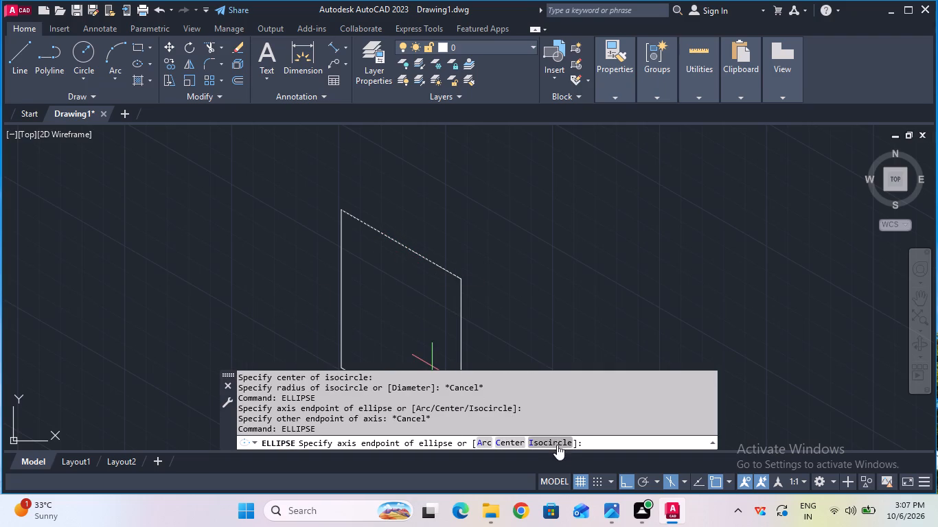
{"action": "left_click", "coordinate": [557, 445]}
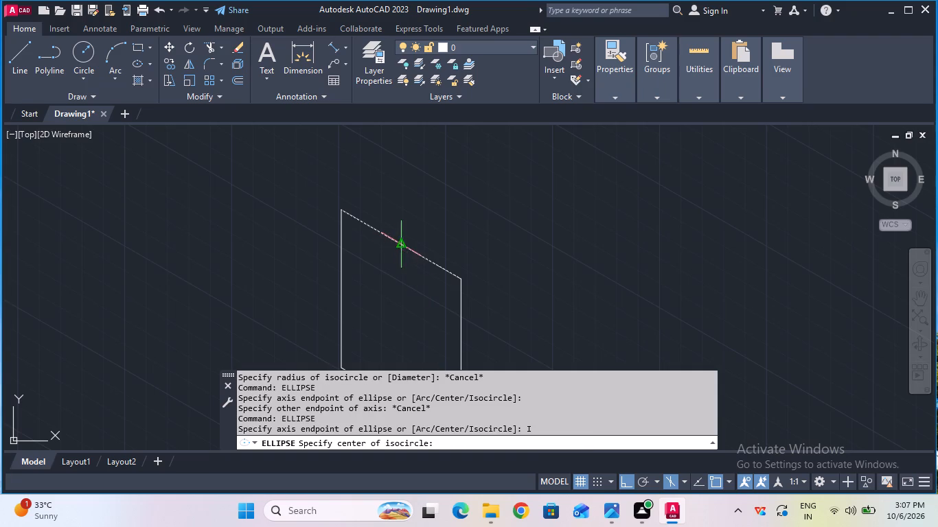
{"action": "left_click", "coordinate": [399, 244]}
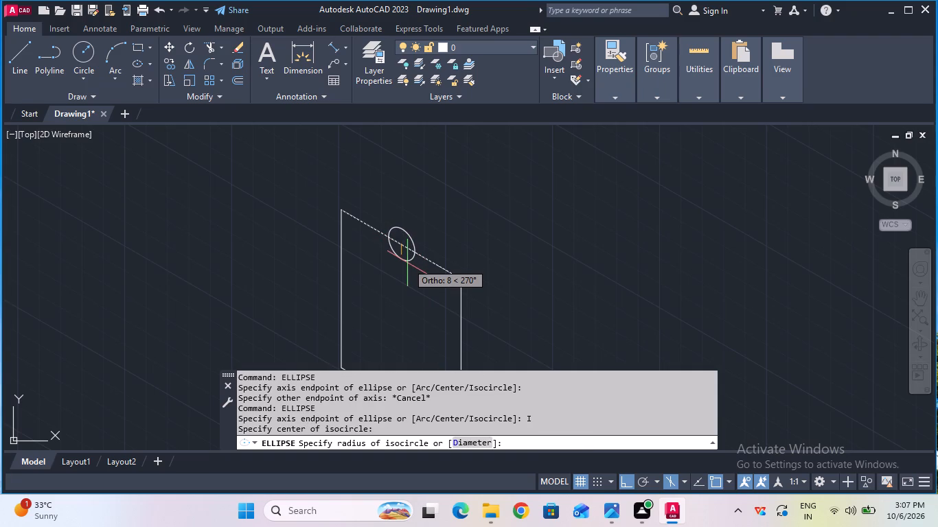
{"action": "key", "text": "F5"}
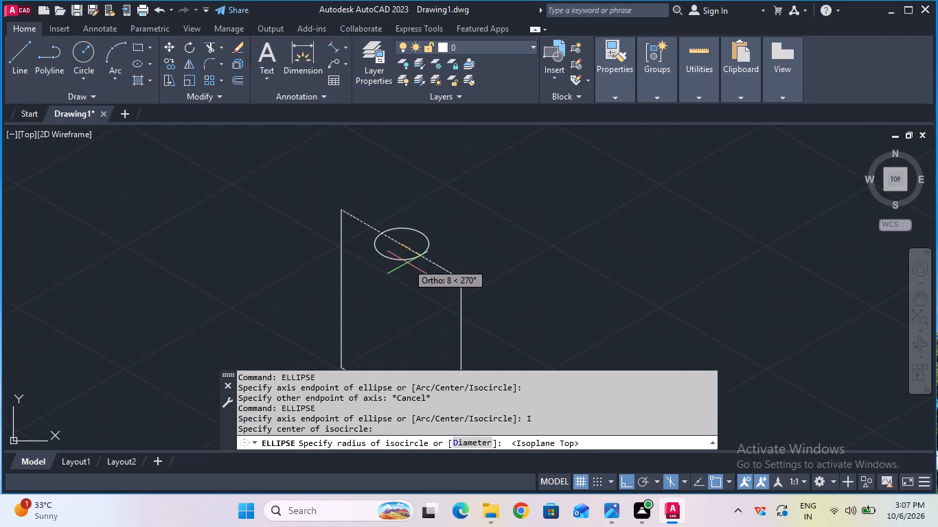
{"action": "key", "text": "2"}
{"action": "key", "text": "0"}
{"action": "key", "text": "Return"}
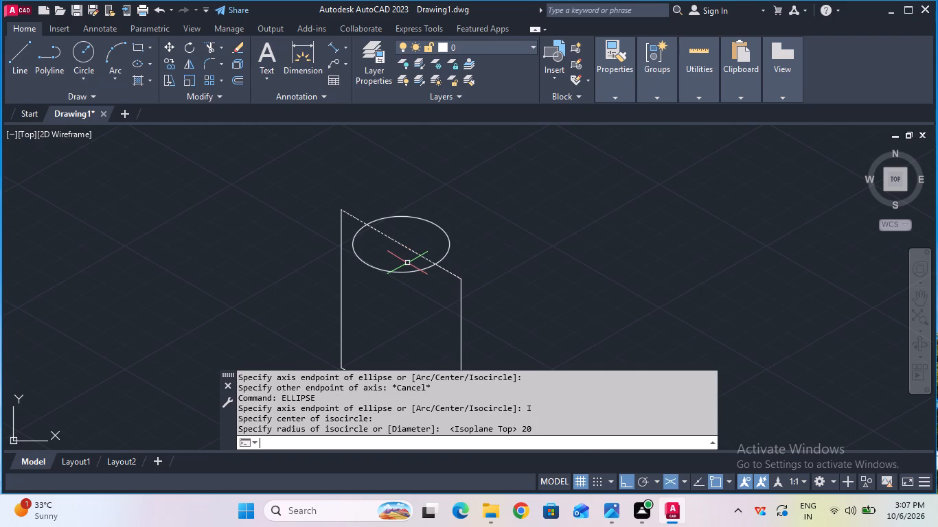
{"action": "key", "text": "Escape"}
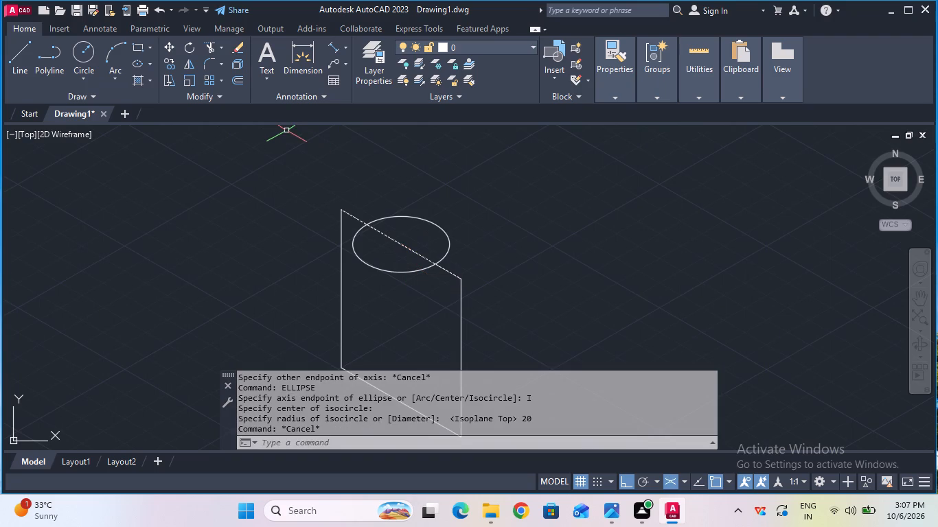
Measure the isocircle's diameter along the upper centre line with an aligned dimension, without placing it.
{"action": "left_click", "coordinate": [330, 50]}
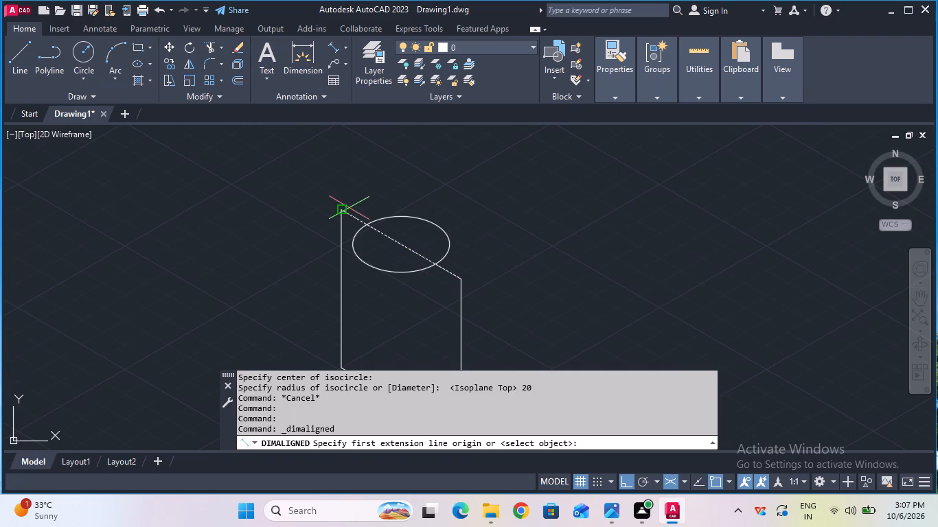
{"action": "left_click", "coordinate": [363, 222]}
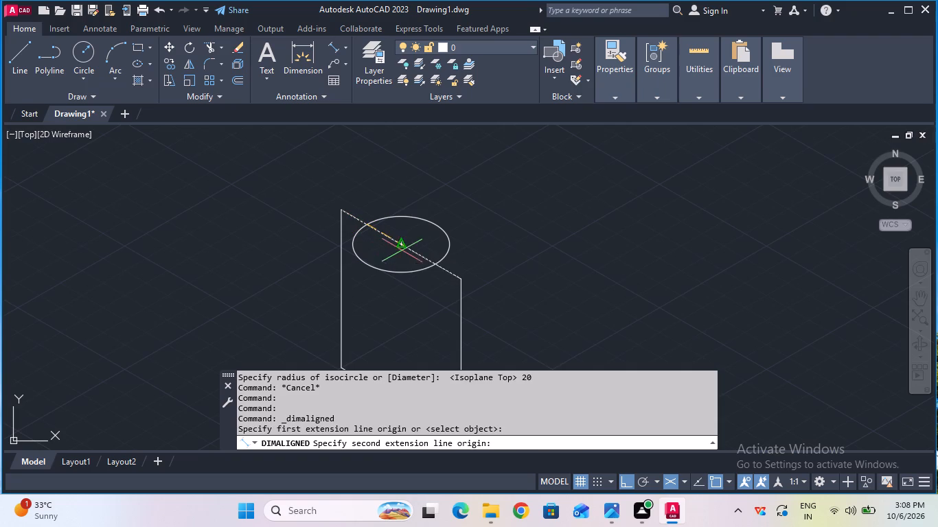
{"action": "left_click", "coordinate": [435, 266]}
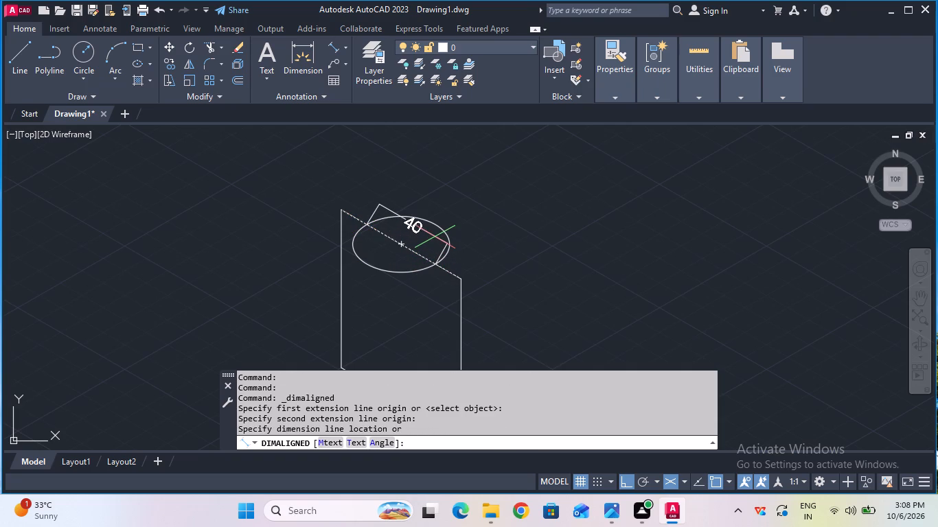
{"action": "key", "text": "Escape"}
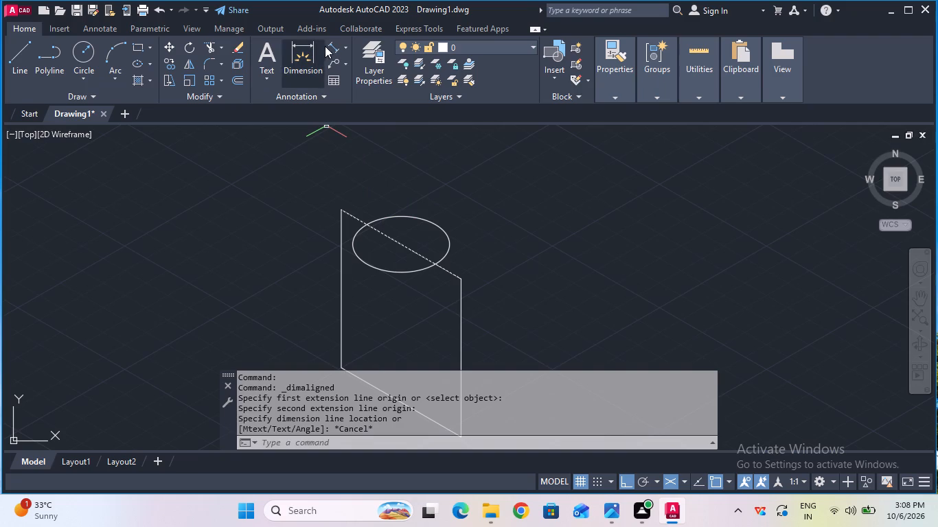
Trim away the part of the upper centre line that lies inside the isocircle.
{"action": "left_click", "coordinate": [211, 45]}
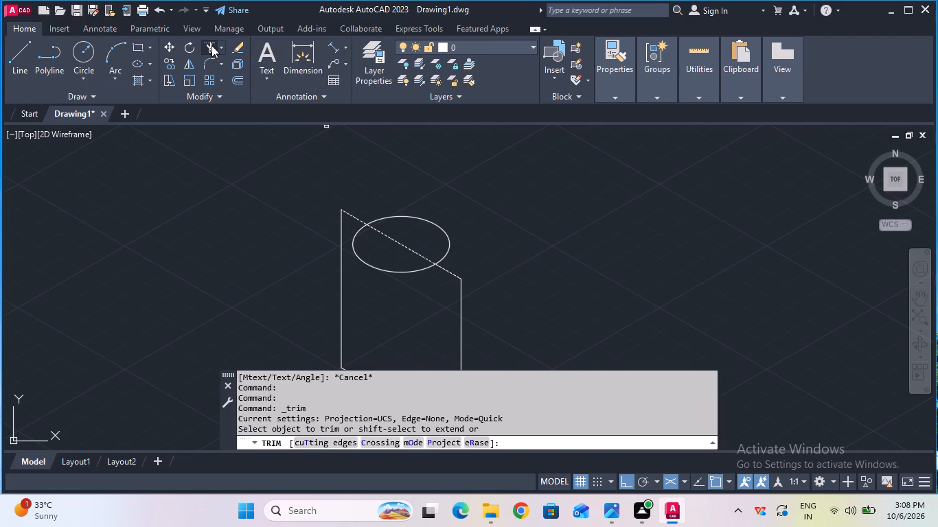
{"action": "left_click", "coordinate": [391, 239]}
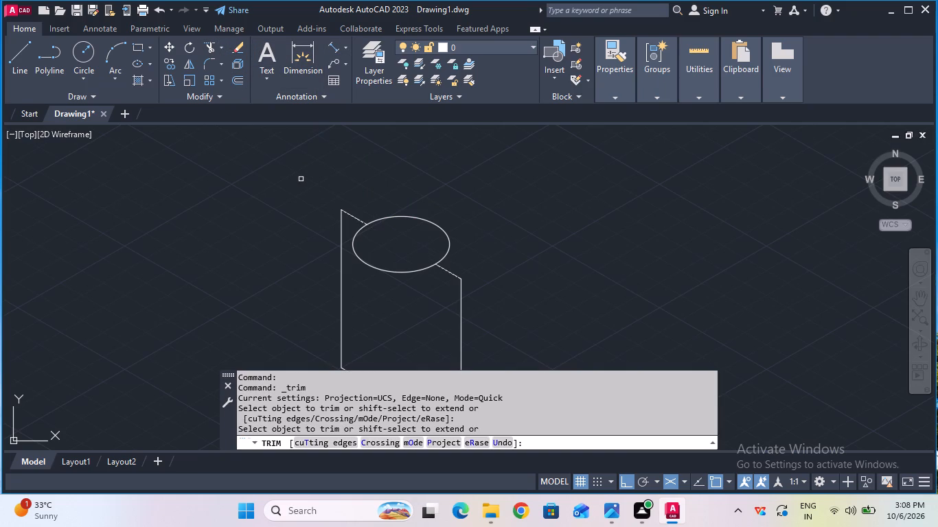
{"action": "key", "text": "Escape"}
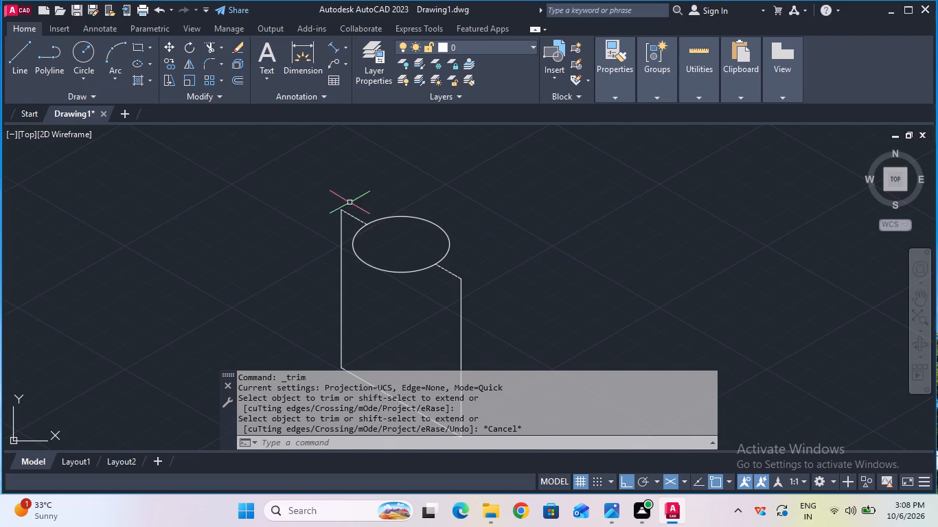
Change the linetype of the two remaining upper line segments on either side of the isocircle to ByBlock.
{"action": "left_click", "coordinate": [355, 215]}
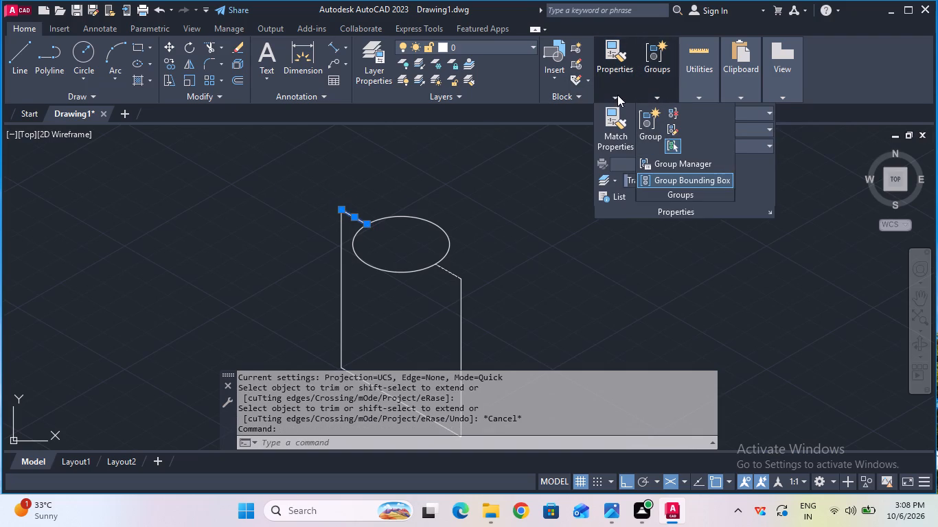
{"action": "left_click", "coordinate": [660, 143]}
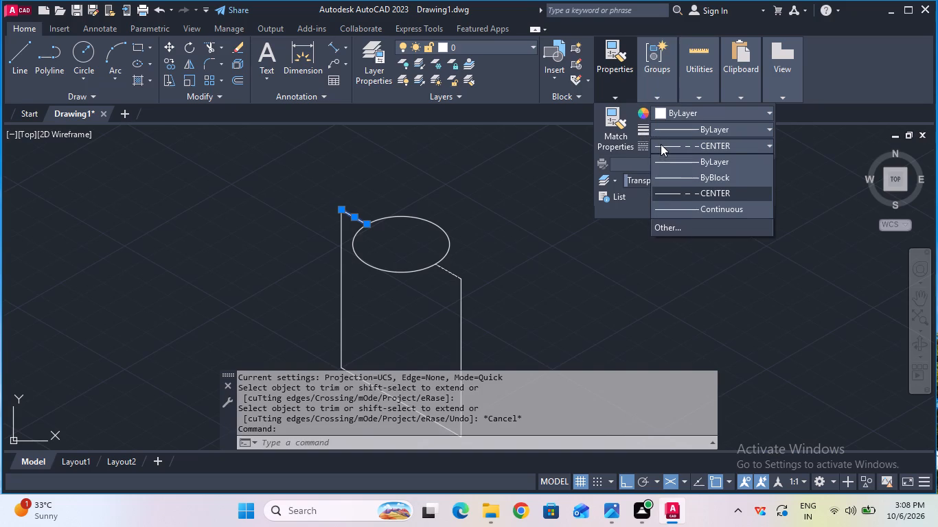
{"action": "left_click", "coordinate": [678, 177]}
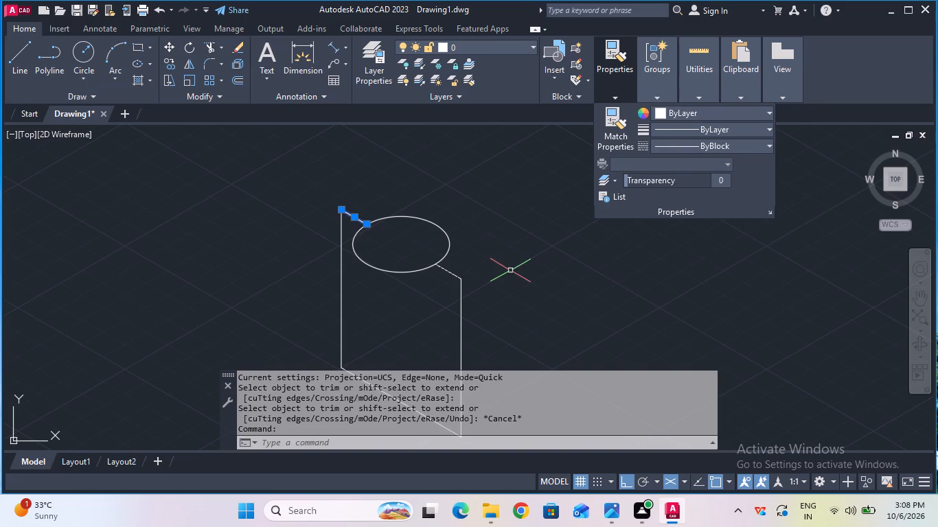
{"action": "left_click", "coordinate": [450, 270]}
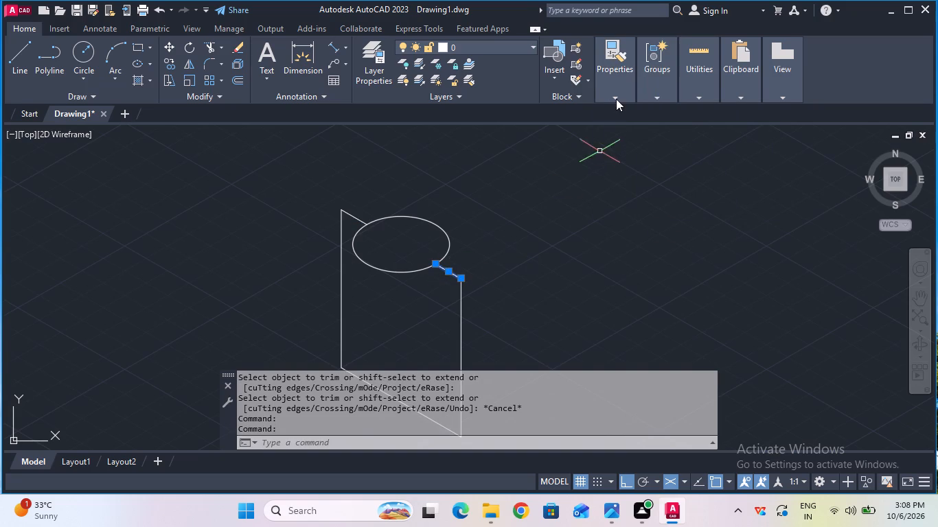
{"action": "left_click", "coordinate": [617, 89]}
{"action": "left_click", "coordinate": [662, 146]}
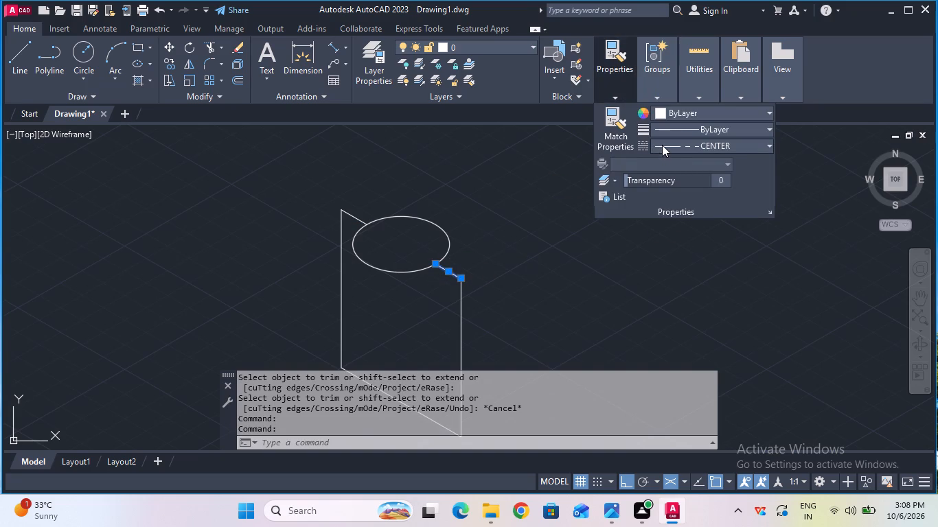
{"action": "left_click", "coordinate": [670, 173]}
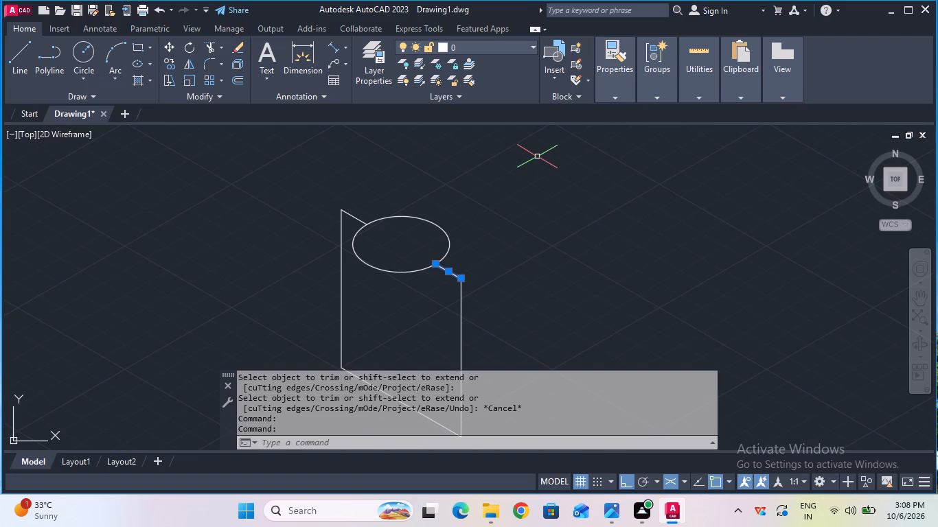
{"action": "key", "text": "Escape"}
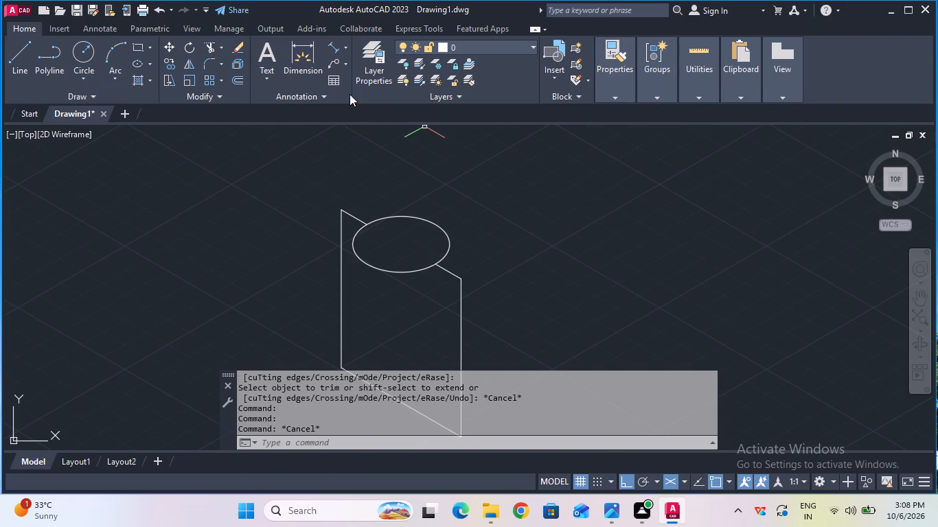
Trim off the front lower-left half of the isocircle between the two short upper segments.
{"action": "left_click", "coordinate": [211, 49]}
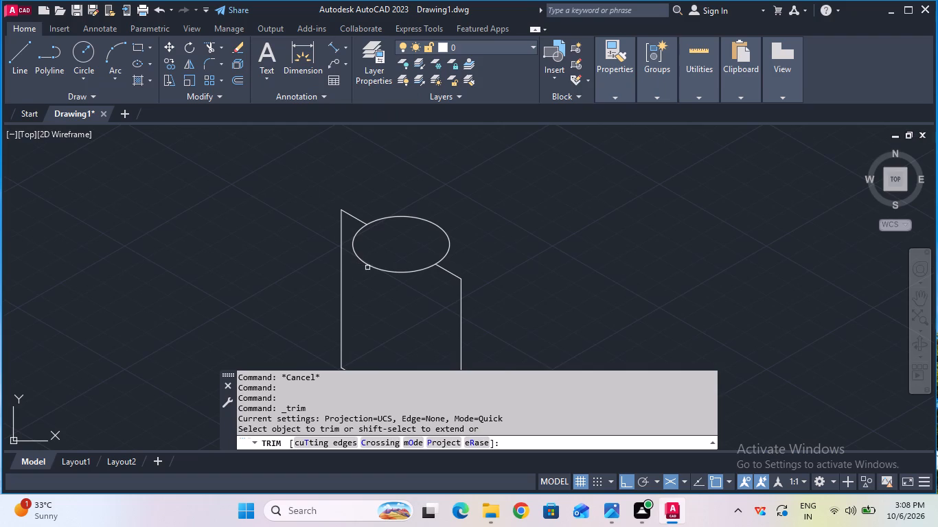
{"action": "left_click", "coordinate": [370, 266]}
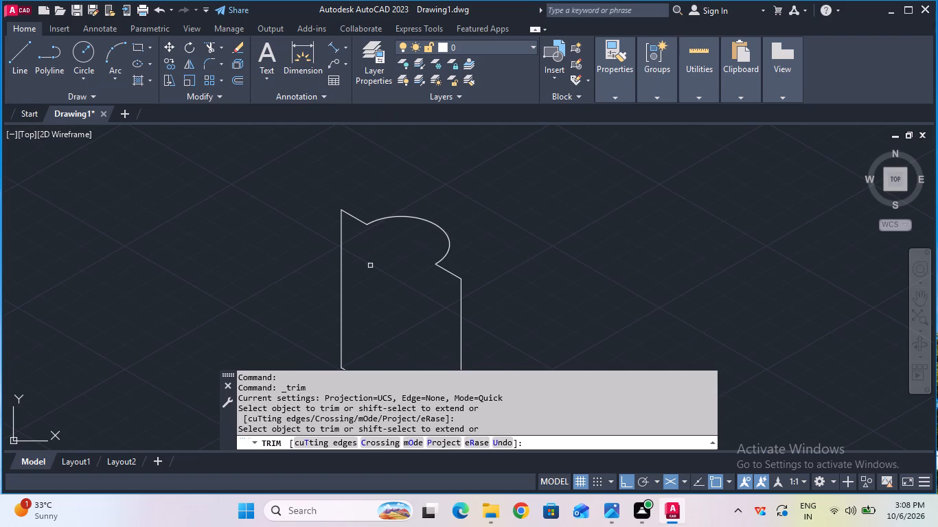
{"action": "key", "text": "Escape"}
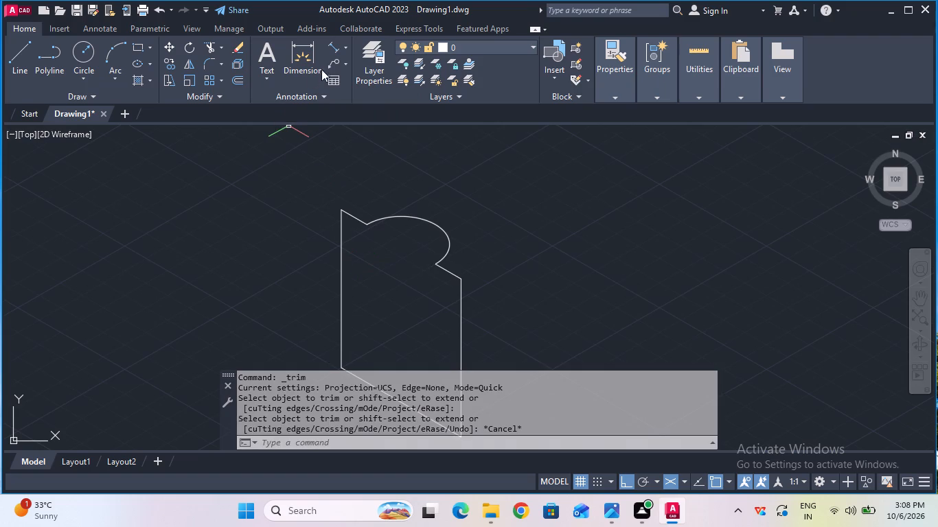
Measure the two short upper segments on either side of the arc with aligned dimensions, without placing them.
{"action": "left_click", "coordinate": [333, 51]}
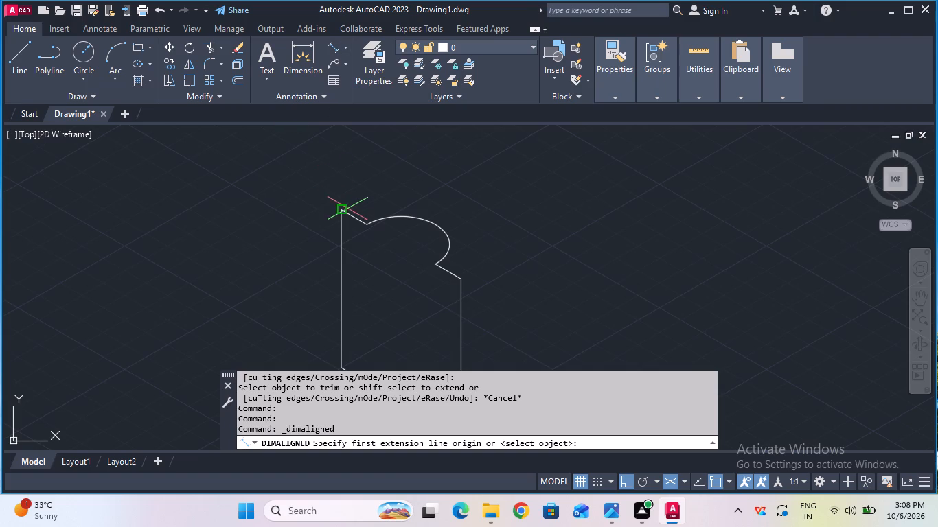
{"action": "left_click", "coordinate": [346, 211]}
{"action": "left_click", "coordinate": [367, 222]}
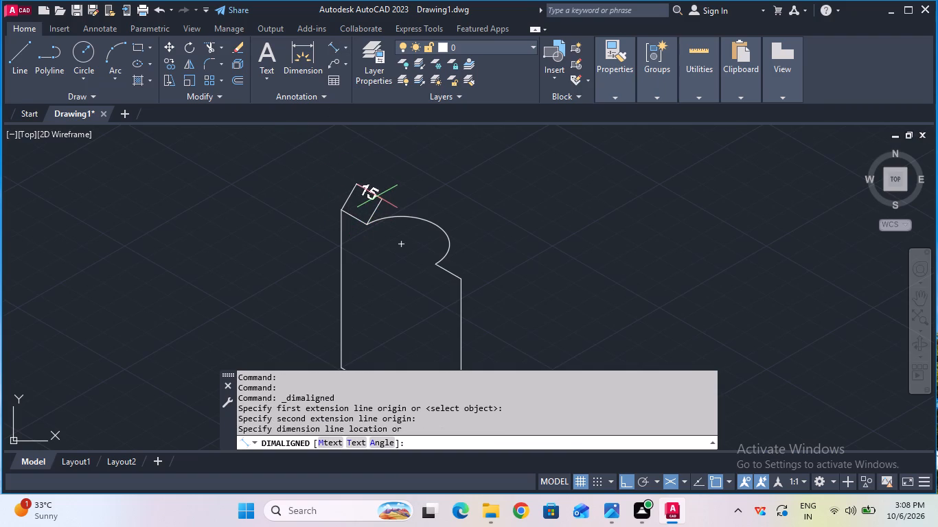
{"action": "key", "text": "Escape"}
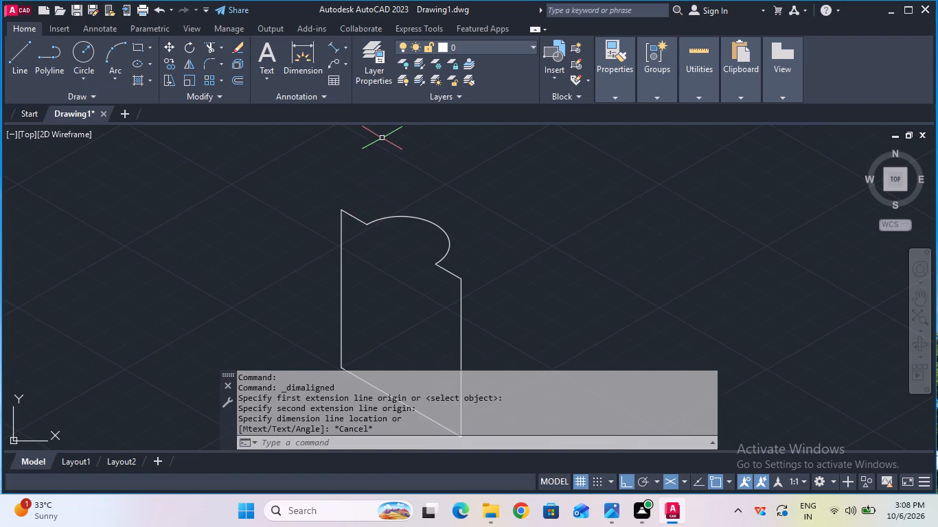
{"action": "left_click", "coordinate": [336, 43]}
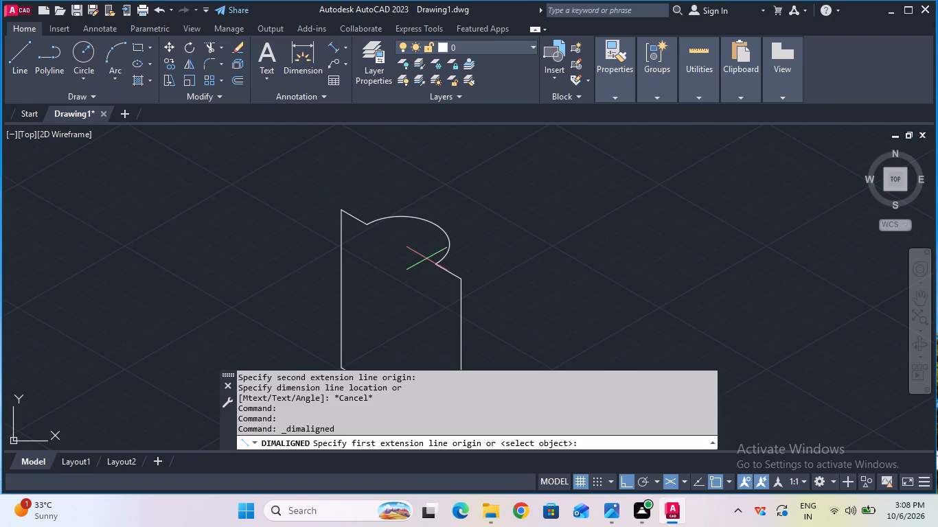
{"action": "left_click", "coordinate": [437, 263]}
{"action": "left_click", "coordinate": [462, 283]}
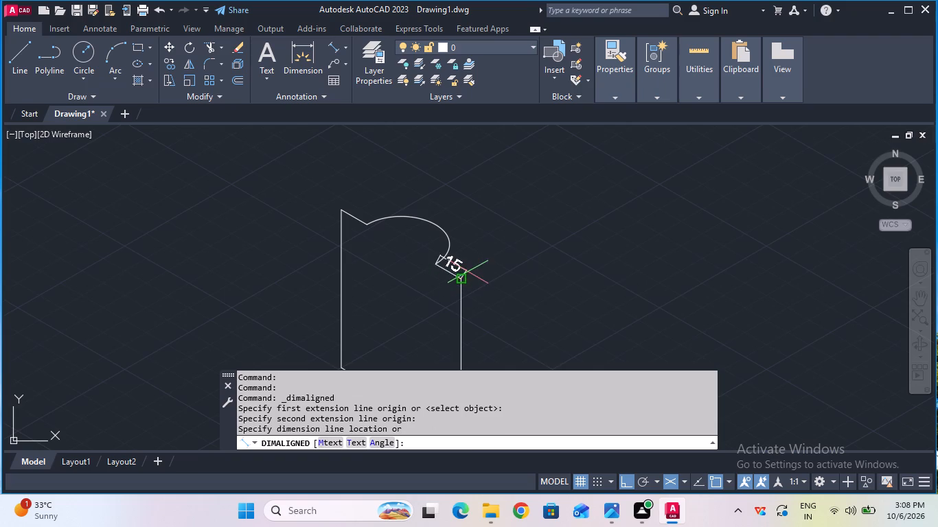
{"action": "key", "text": "Escape"}
Draw an 80 mm vertical line down from the arc's left end, using the right isoplane.
{"action": "scroll", "coordinate": [470, 265], "scroll_direction": "down", "scroll_amount": 1, "text": "ctrl"}
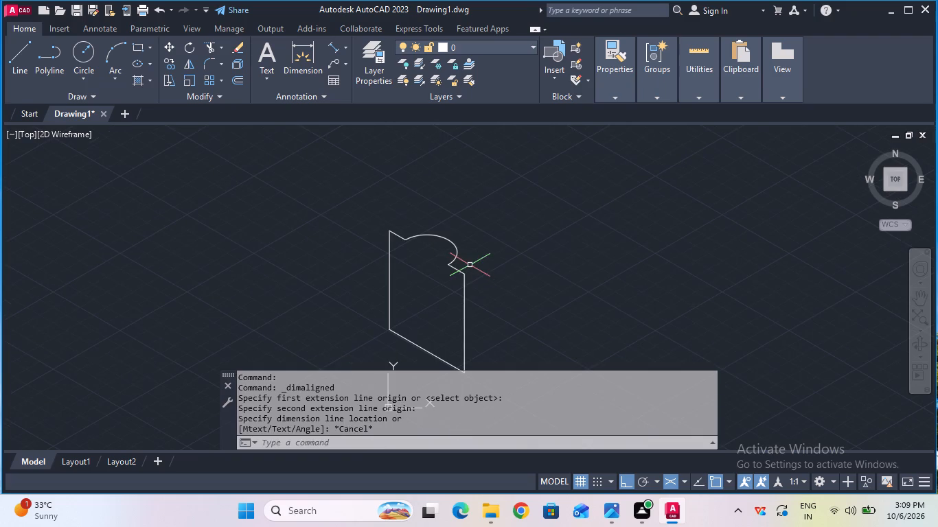
{"action": "left_click", "coordinate": [923, 303]}
{"action": "left_click_drag", "start_coordinate": [737, 278], "coordinate": [752, 235]}
{"action": "key", "text": "Escape"}
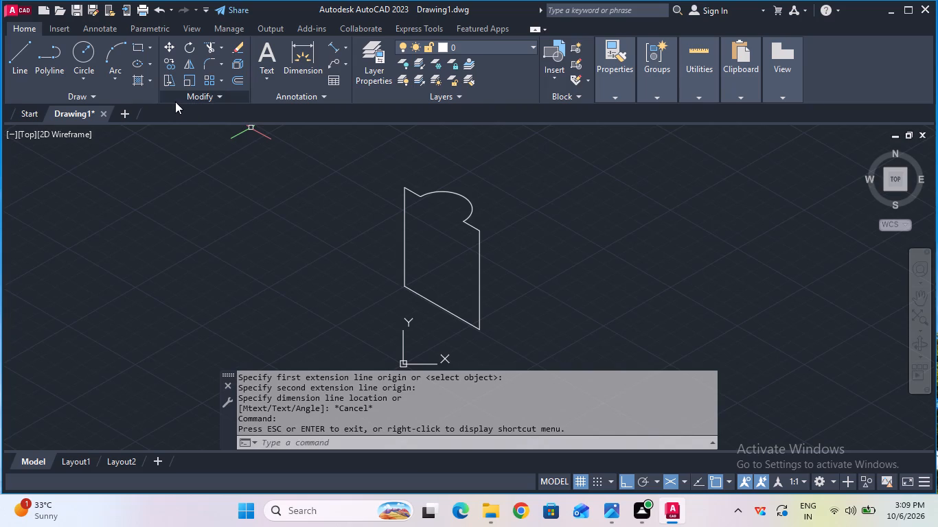
{"action": "left_click", "coordinate": [21, 65]}
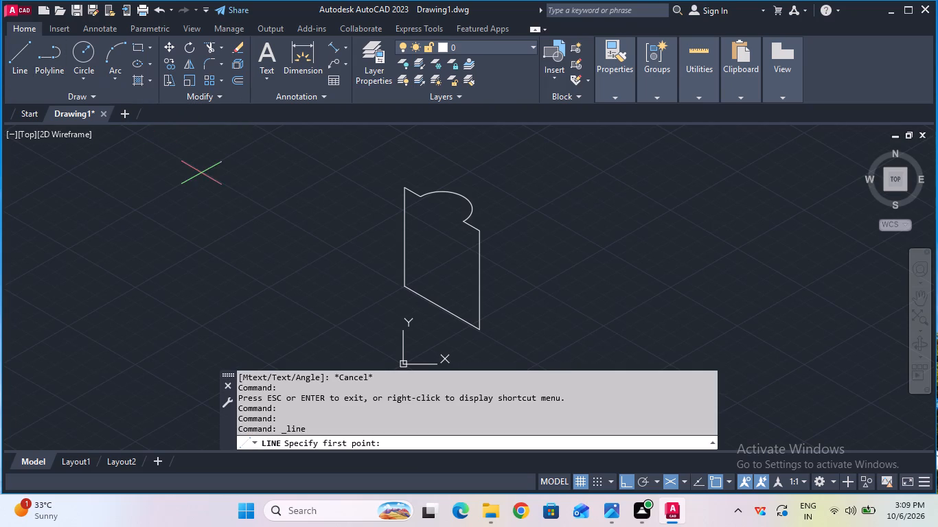
{"action": "left_click", "coordinate": [421, 197]}
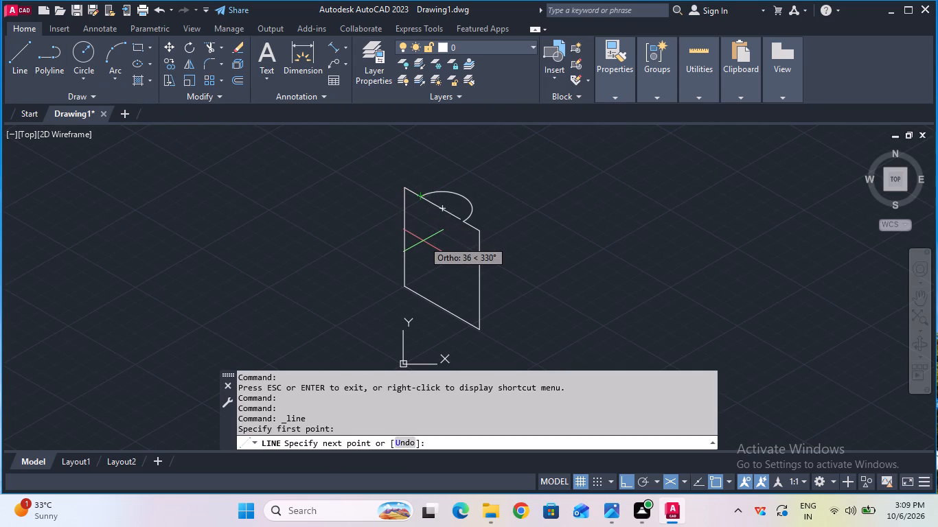
{"action": "key", "text": "F5"}
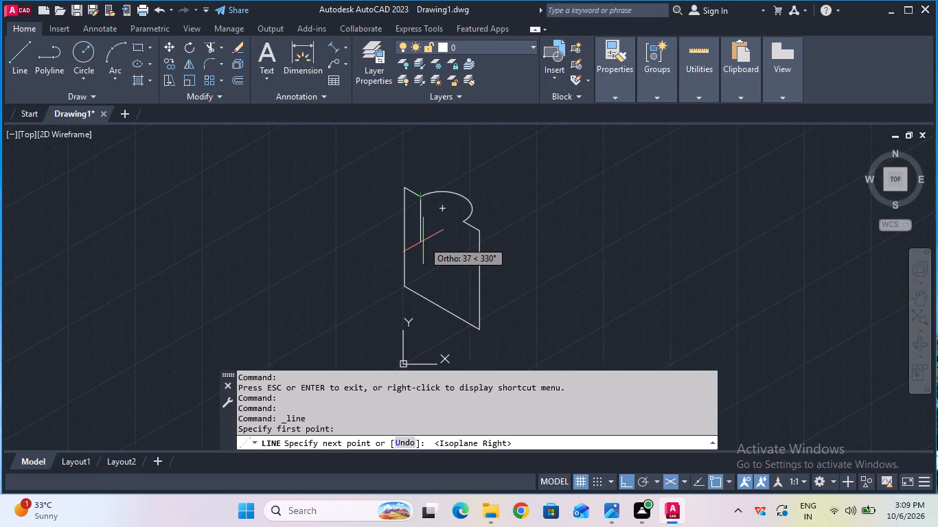
{"action": "type", "text": "80"}
{"action": "key", "text": "Return"}
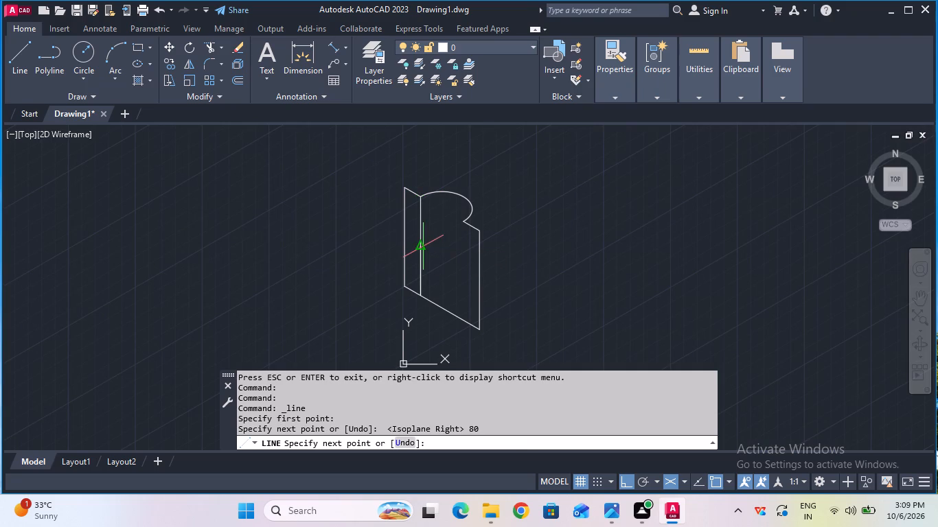
{"action": "key", "text": "Escape"}
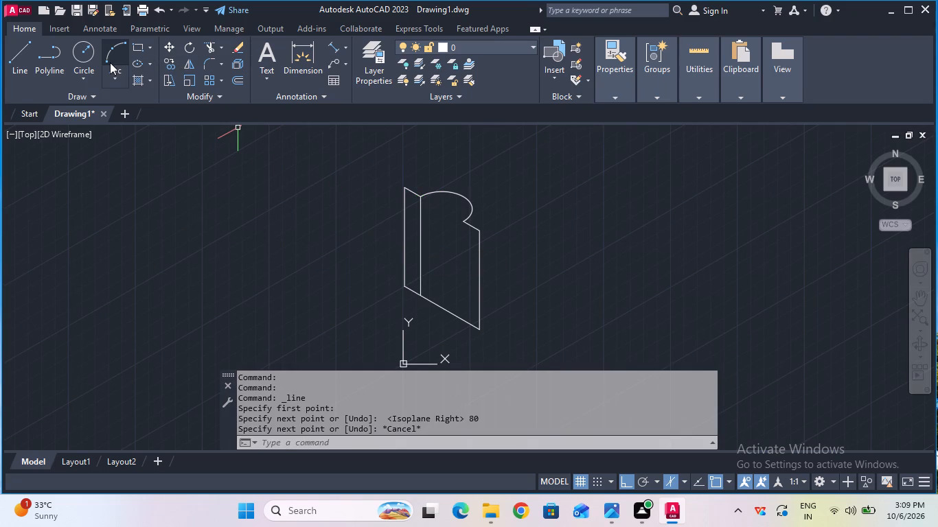
Draw an 80 mm vertical line down from the arc's right end.
{"action": "left_click", "coordinate": [22, 67]}
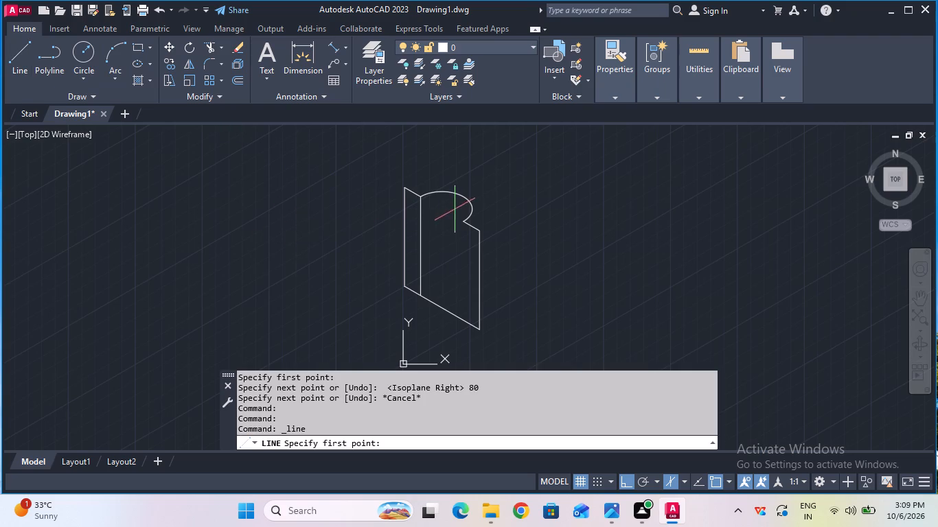
{"action": "left_click", "coordinate": [462, 220]}
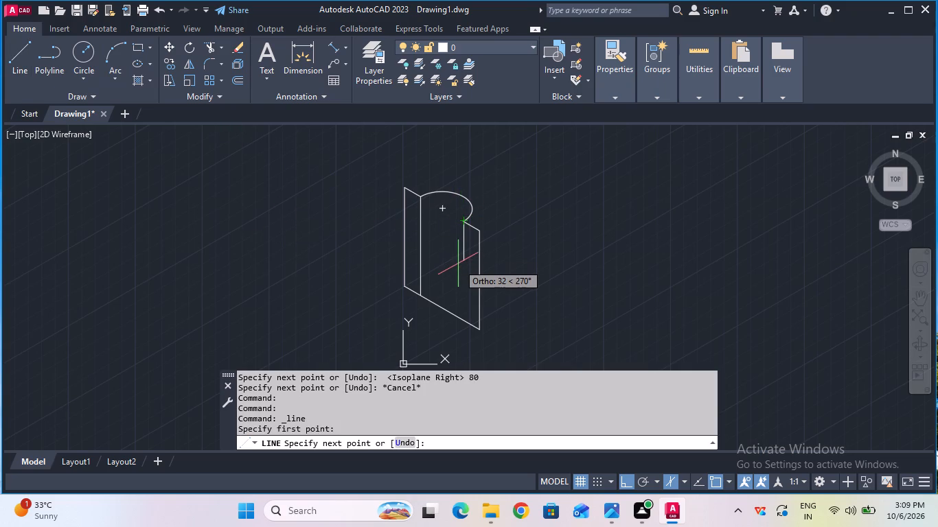
{"action": "type", "text": "80"}
{"action": "key", "text": "Return"}
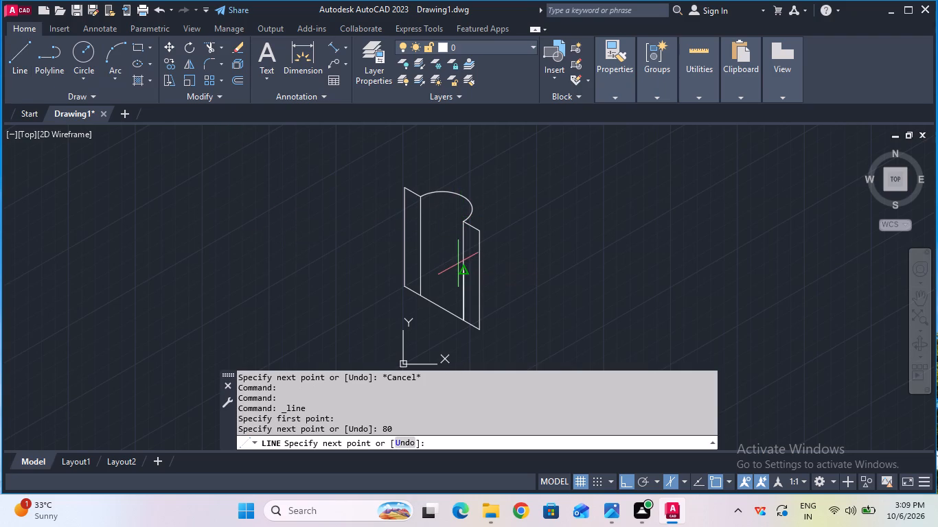
{"action": "key", "text": "Escape"}
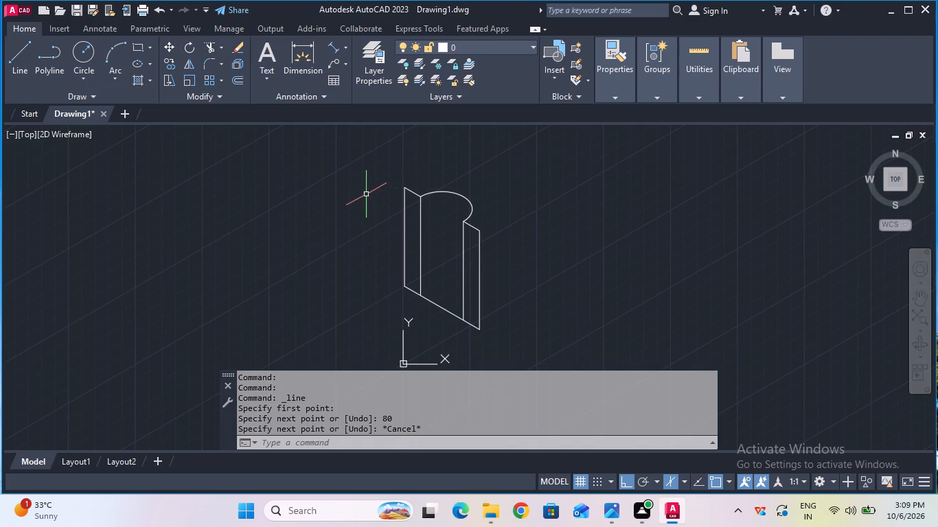
Copy the upper semicircular arc 80 mm straight down to the bottom of the recess.
{"action": "left_click", "coordinate": [171, 61]}
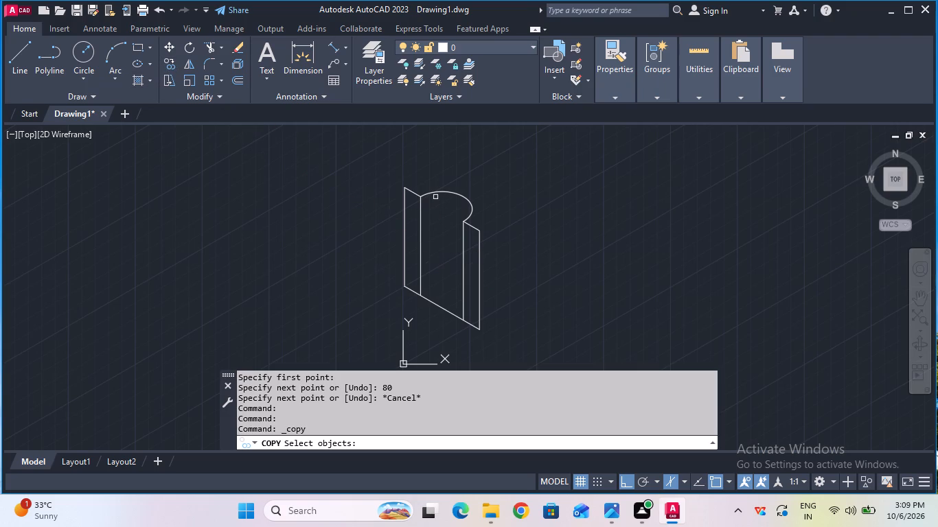
{"action": "left_click", "coordinate": [462, 196]}
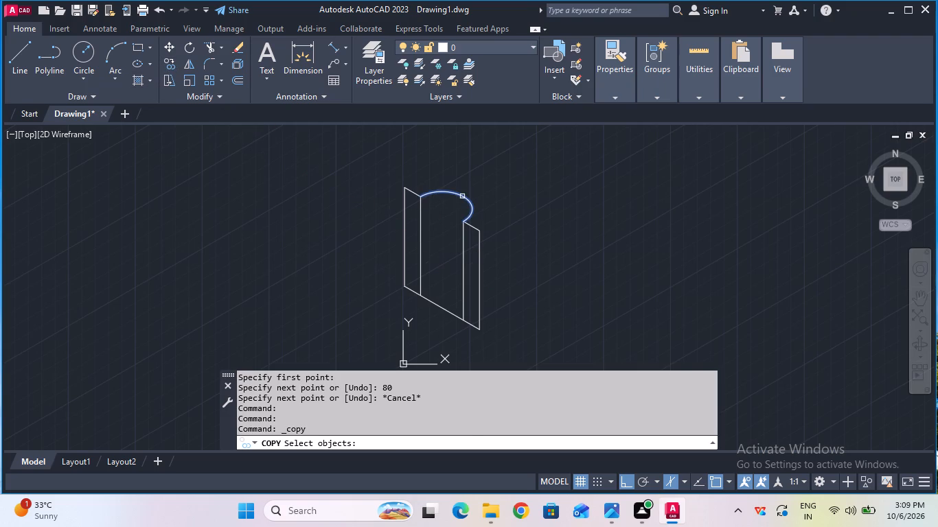
{"action": "key", "text": "Return"}
{"action": "left_click", "coordinate": [462, 196]}
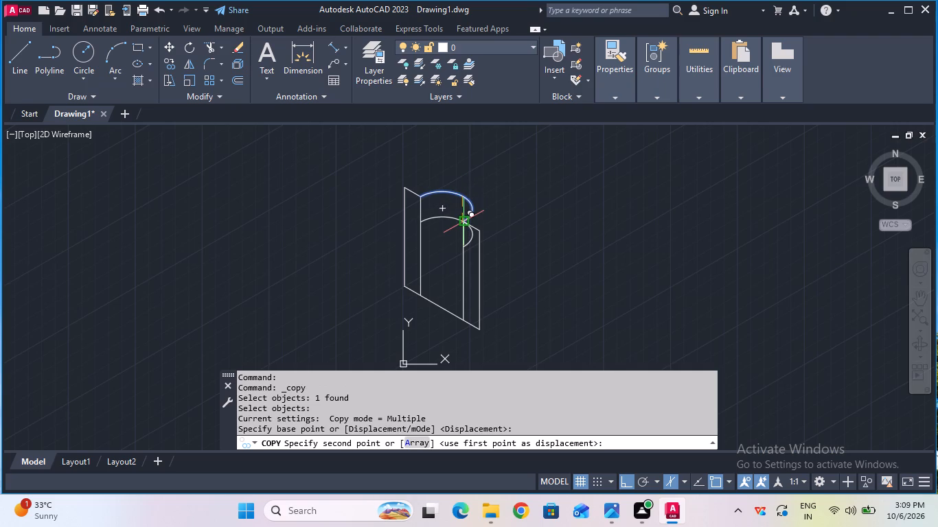
{"action": "type", "text": "80"}
{"action": "key", "text": "Return"}
{"action": "key", "text": "Escape"}
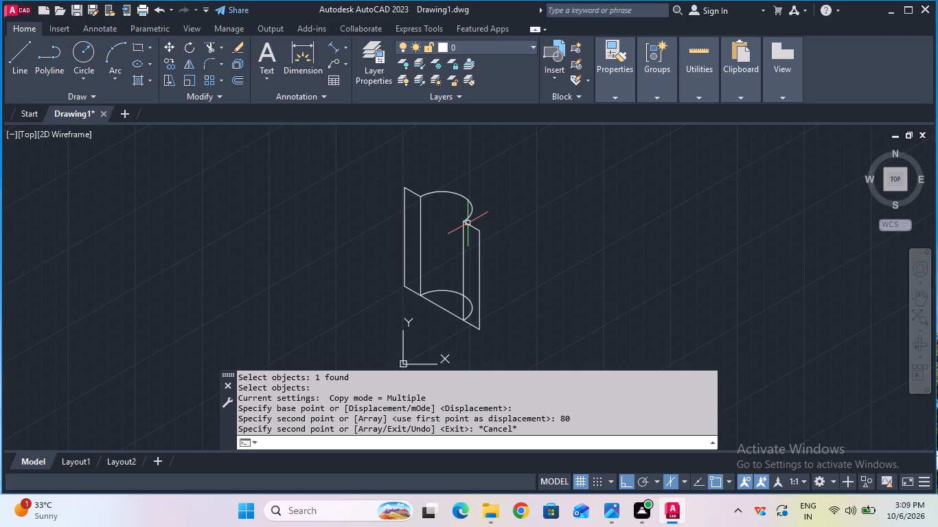
Trim the part of the bottom arc that extends right of the recess's right vertical edge.
{"action": "left_click", "coordinate": [210, 47]}
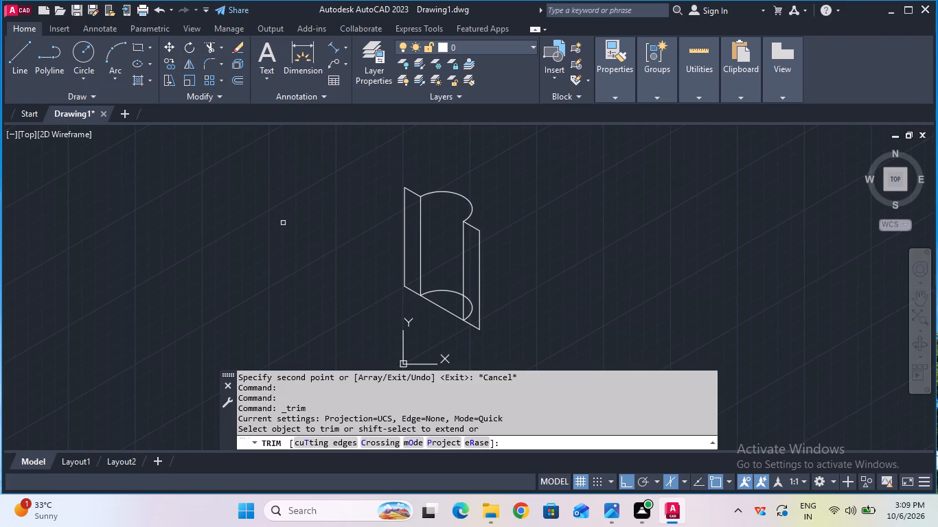
{"action": "left_click", "coordinate": [472, 314]}
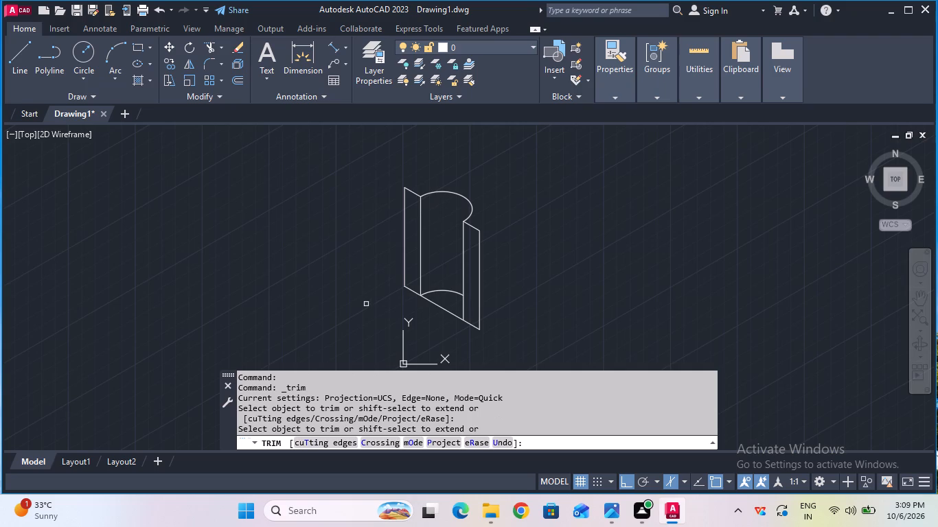
{"action": "key", "text": "Escape"}
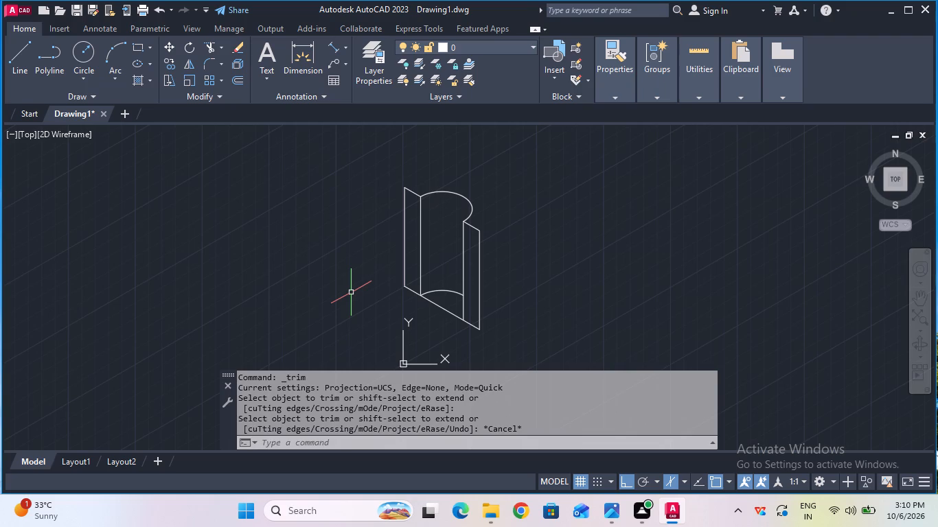
From the front bottom corner, draw connected lines 70 mm along the 30° axis, 20 mm up and 45 mm back at 210°.
{"action": "left_click", "coordinate": [27, 78]}
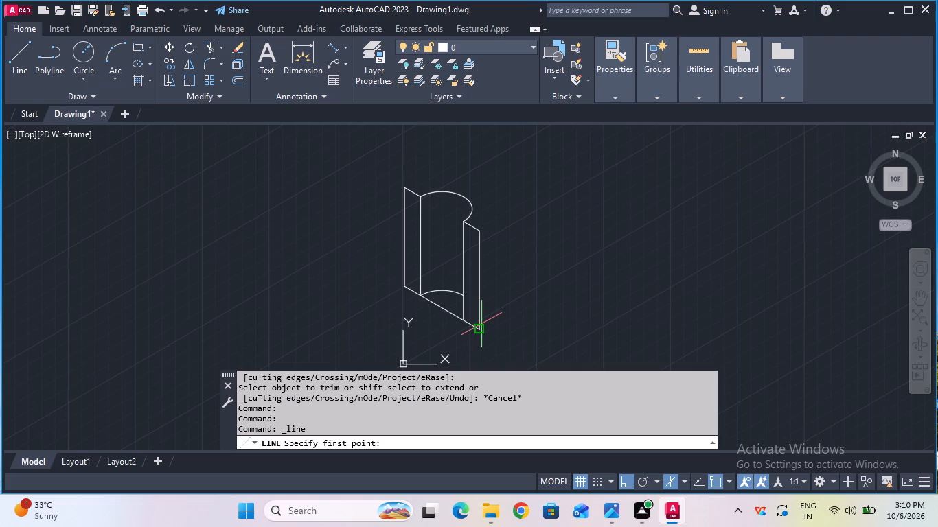
{"action": "left_click", "coordinate": [481, 327]}
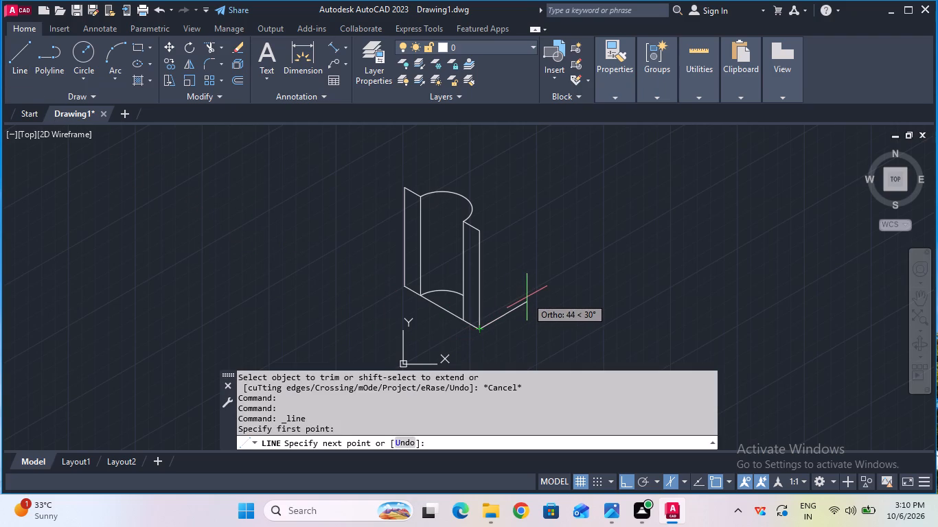
{"action": "type", "text": "70"}
{"action": "key", "text": "Return"}
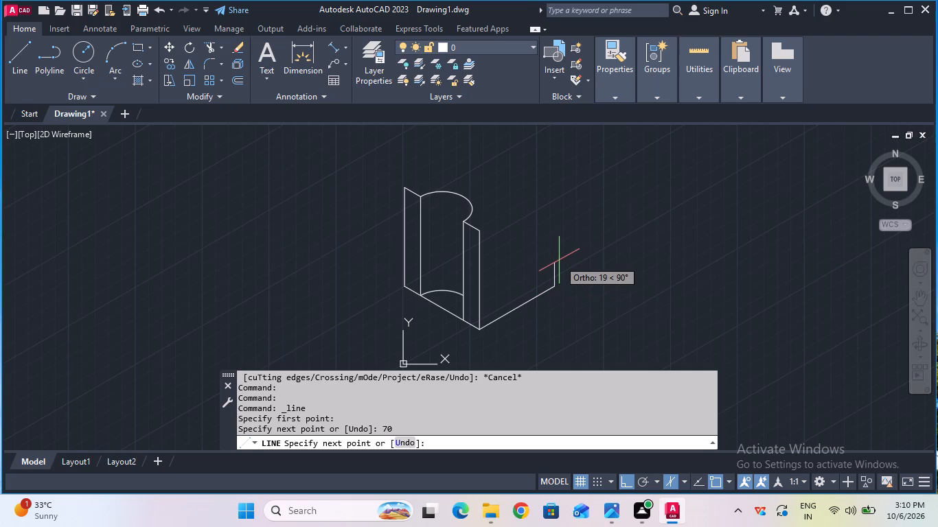
{"action": "type", "text": "20"}
{"action": "key", "text": "Return"}
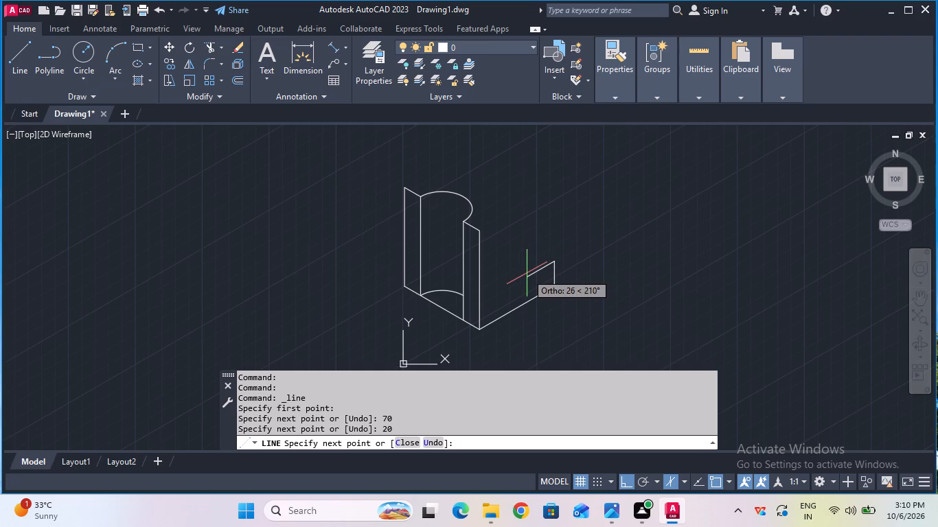
{"action": "type", "text": "45"}
{"action": "key", "text": "Return"}
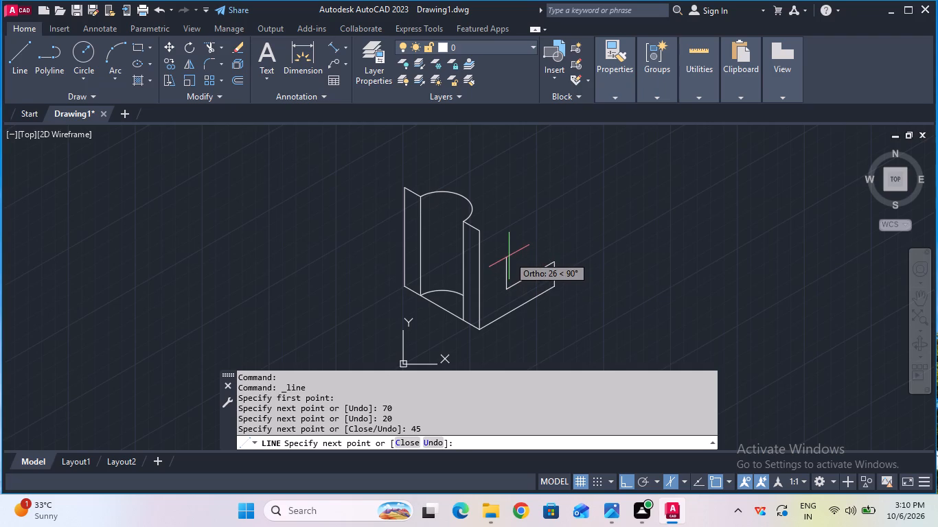
Continue the C-shaped side profile 40 mm up, 45 mm outward at 30°, 20 mm up, and back to the front face's upper right corner.
{"action": "key", "text": "4"}
{"action": "key", "text": "0"}
{"action": "key", "text": "Return"}
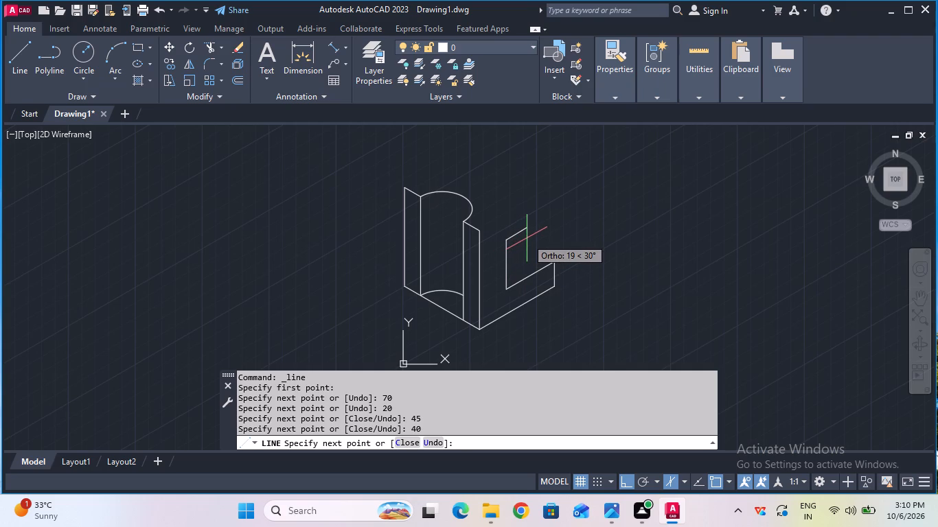
{"action": "type", "text": "45"}
{"action": "key", "text": "Return"}
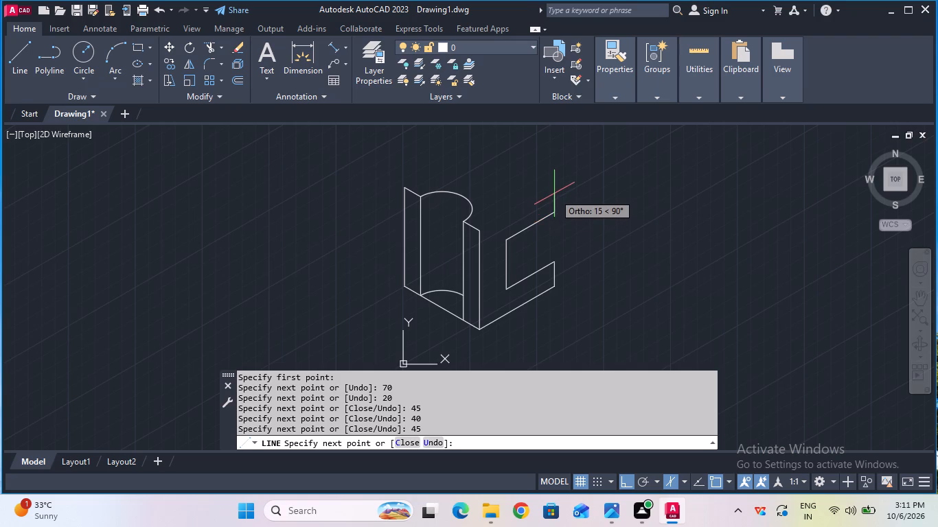
{"action": "type", "text": "20"}
{"action": "key", "text": "Return"}
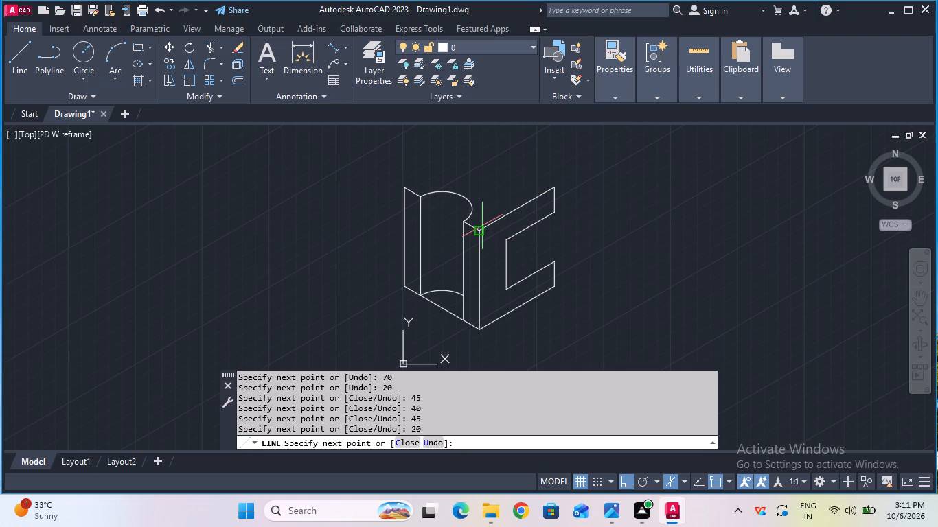
{"action": "left_click", "coordinate": [481, 226]}
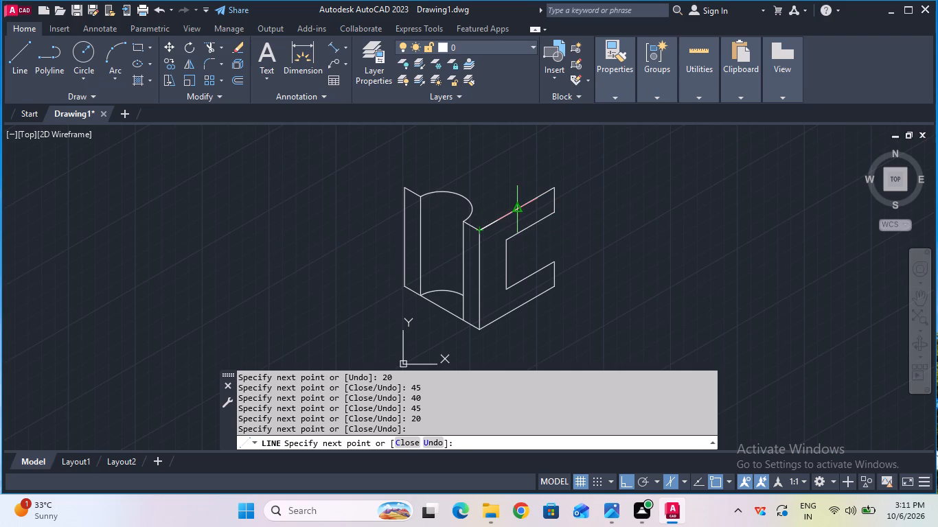
{"action": "key", "text": "Escape"}
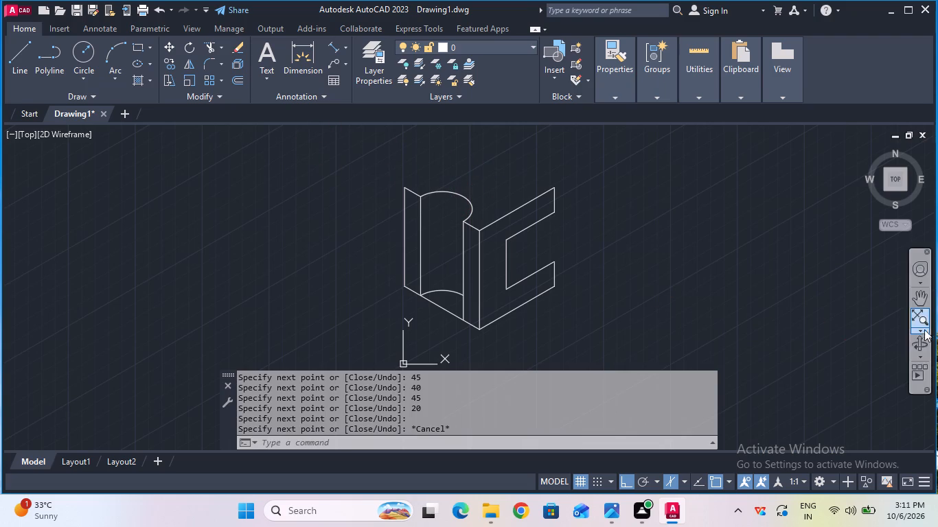
Draw a 50 mm line at 30° backward from the front face's upper left corner.
{"action": "left_click", "coordinate": [924, 305]}
{"action": "left_click_drag", "start_coordinate": [687, 290], "coordinate": [727, 347]}
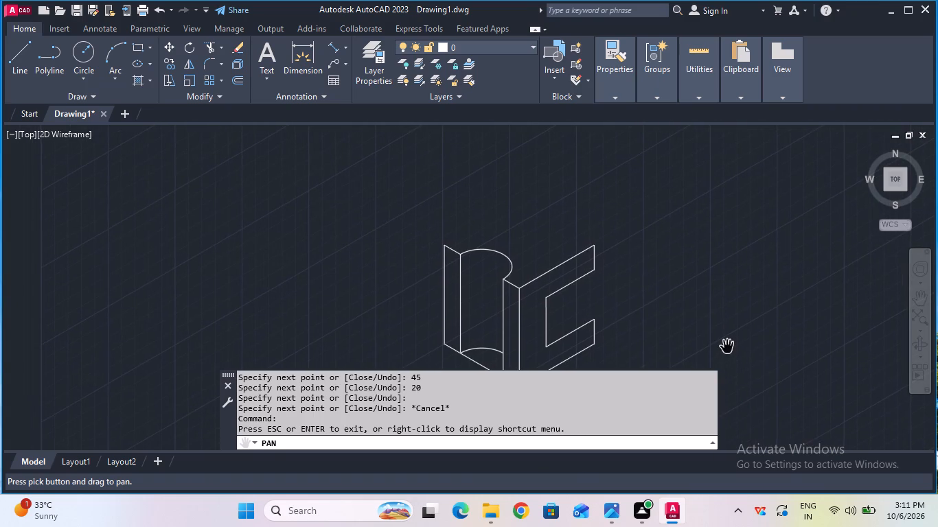
{"action": "key", "text": "Escape"}
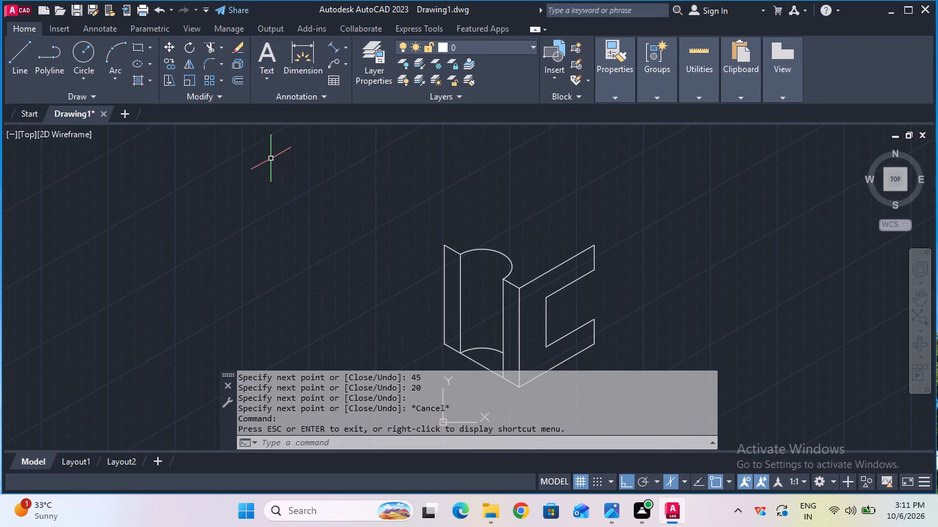
{"action": "left_click", "coordinate": [25, 66]}
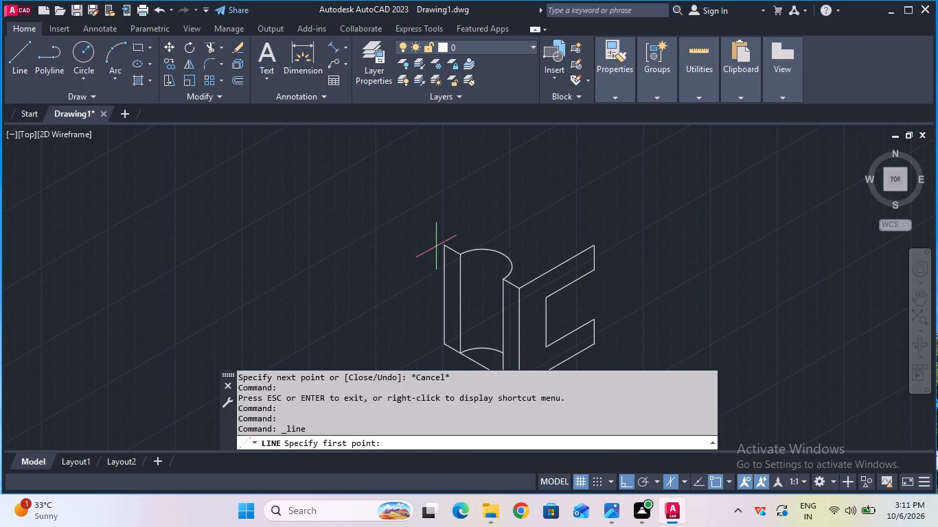
{"action": "left_click", "coordinate": [448, 246]}
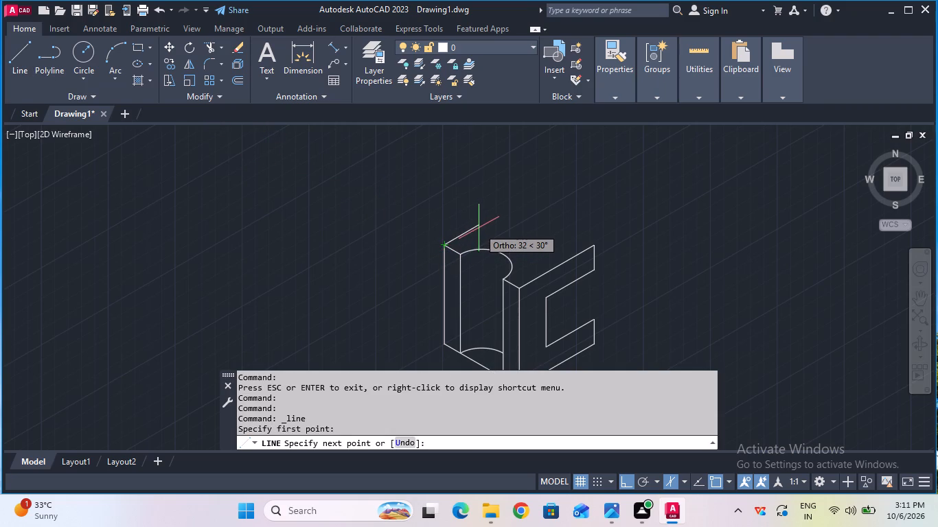
{"action": "key", "text": "5"}
{"action": "key", "text": "0"}
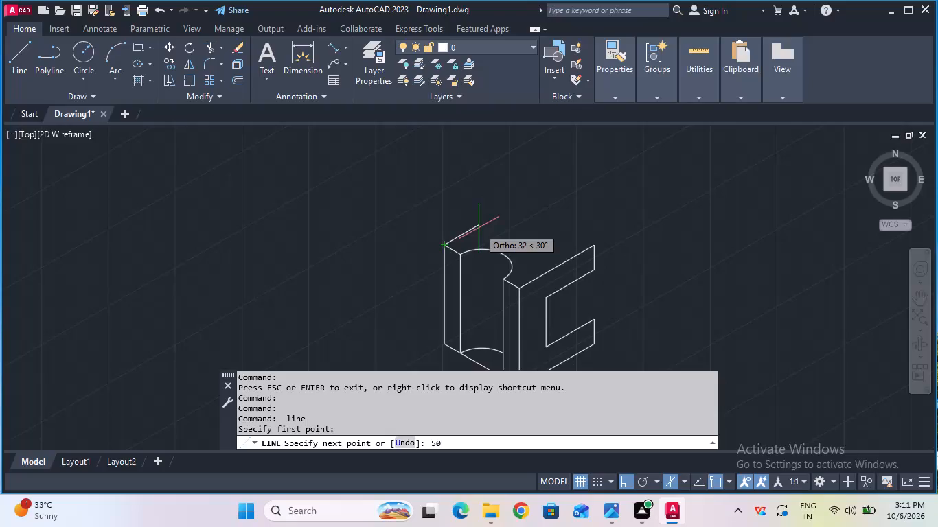
{"action": "key", "text": "Return"}
{"action": "key", "text": "Escape"}
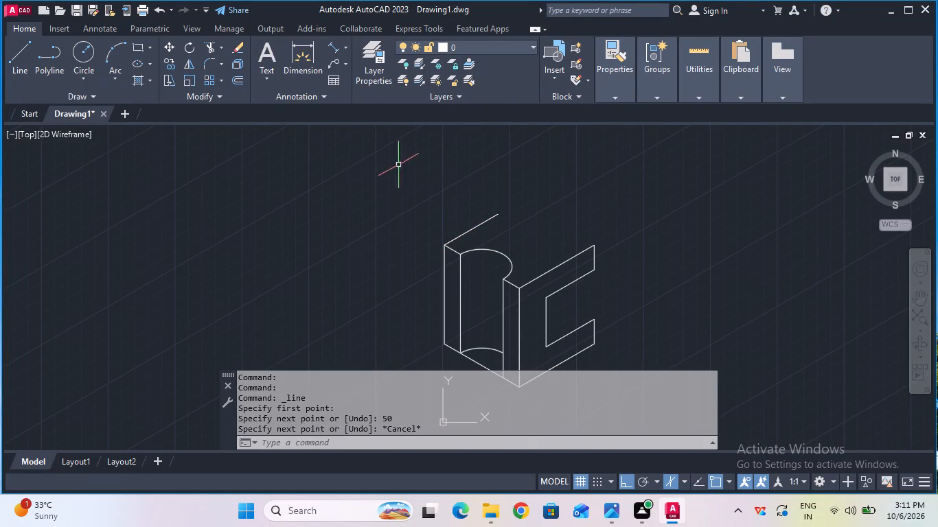
In the left isoplane, draw a 70 mm line from the 50 mm line's back end toward the side profile's top edge.
{"action": "left_click", "coordinate": [24, 59]}
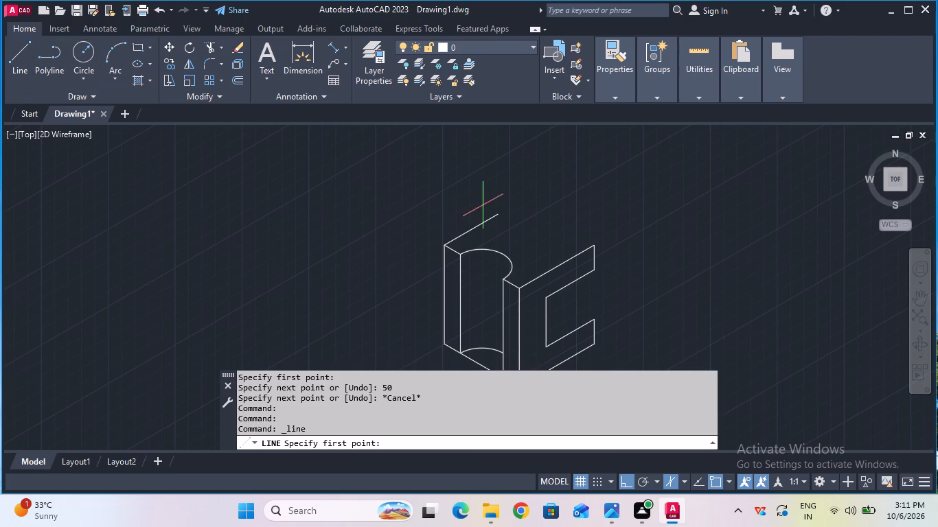
{"action": "left_click", "coordinate": [498, 211]}
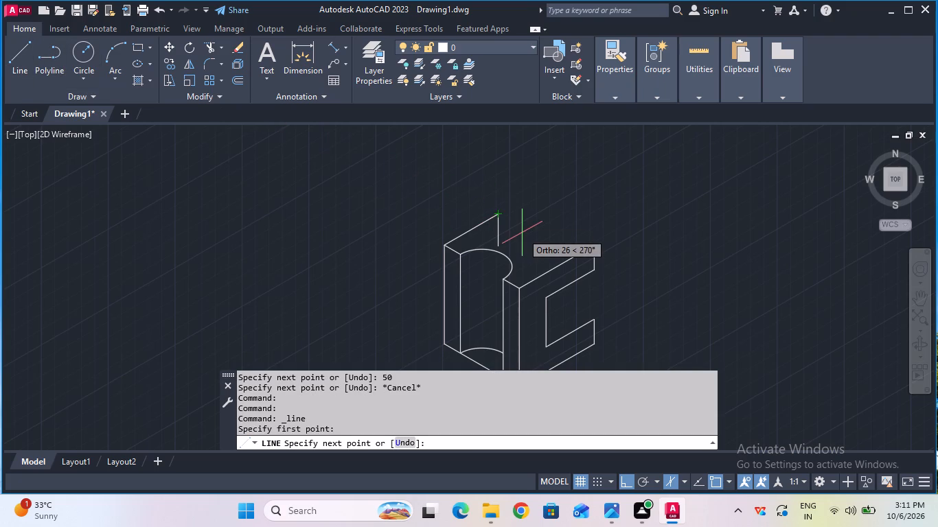
{"action": "key", "text": "F5"}
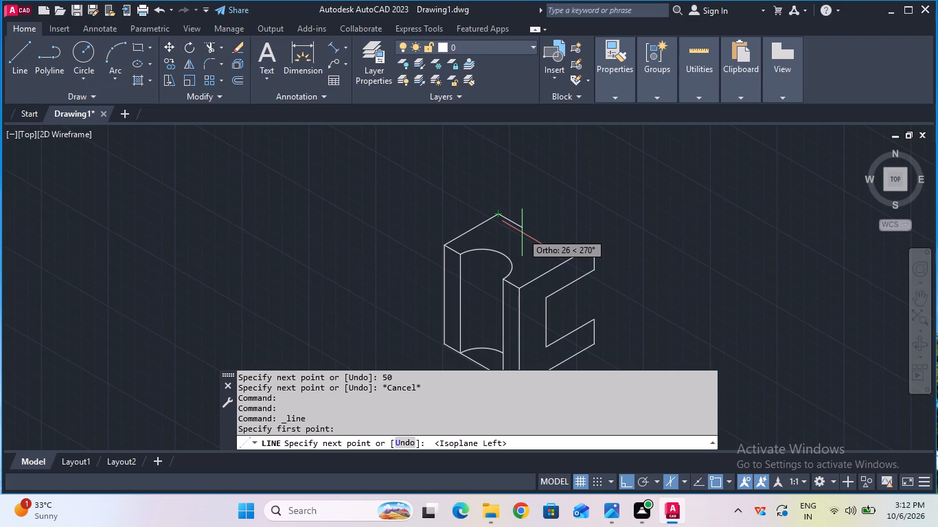
{"action": "type", "text": "70"}
{"action": "key", "text": "Return"}
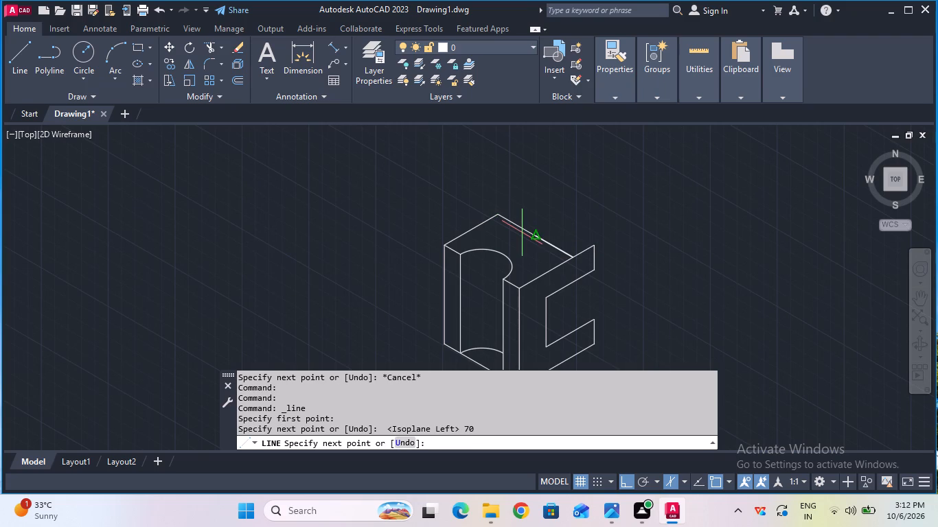
{"action": "key", "text": "Escape"}
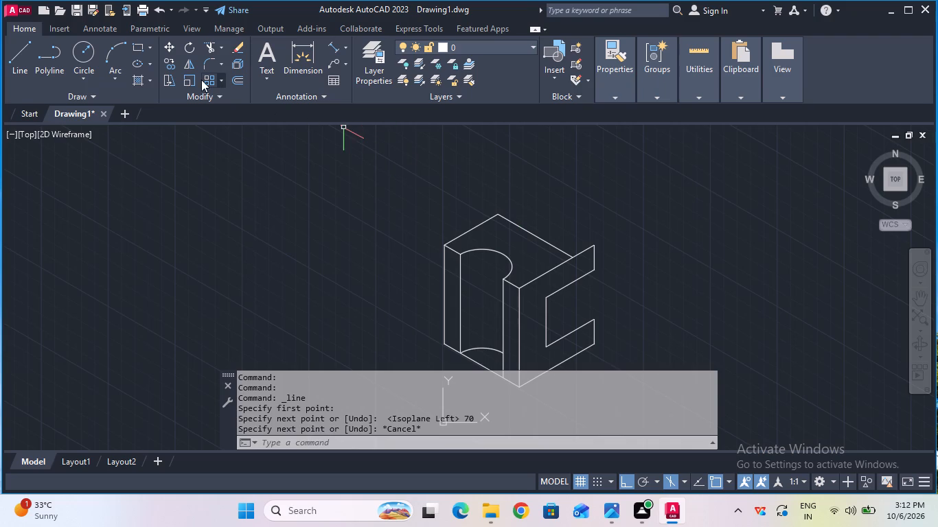
Draw a 34 mm line at 150° from the upper outer corner of the C-profile's lower leg.
{"action": "left_click", "coordinate": [13, 59]}
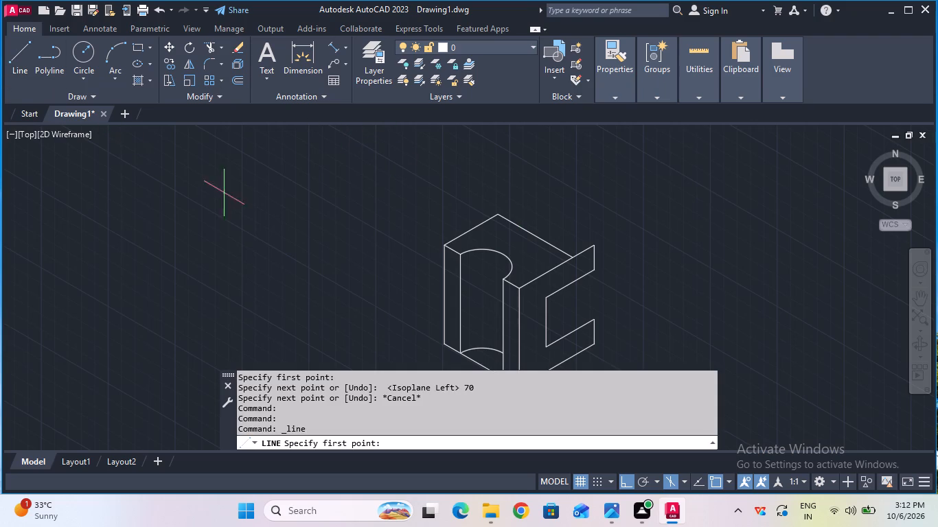
{"action": "left_click", "coordinate": [592, 319]}
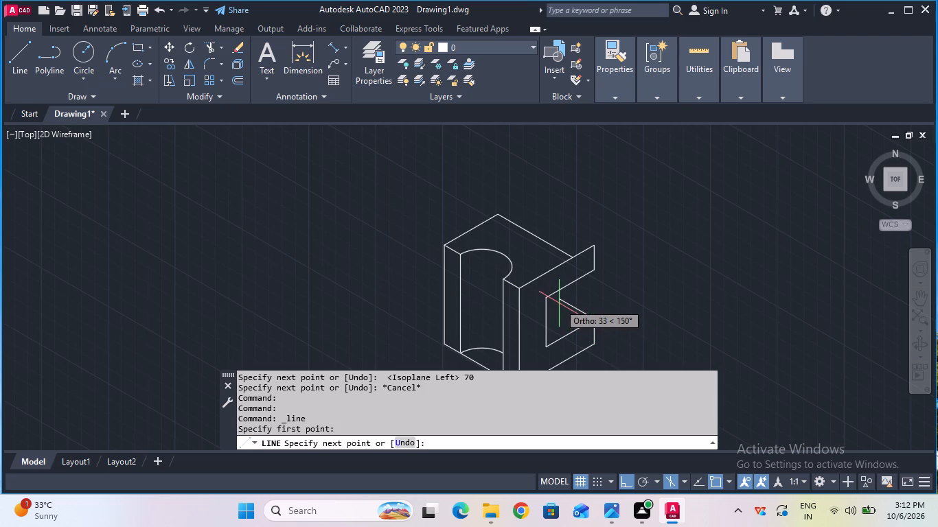
{"action": "type", "text": "34"}
{"action": "key", "text": "Return"}
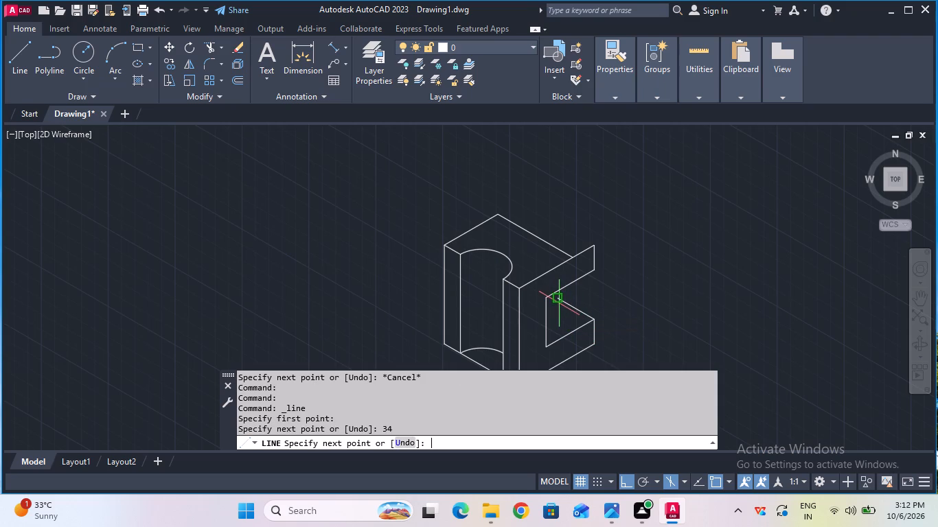
{"action": "key", "text": "Escape"}
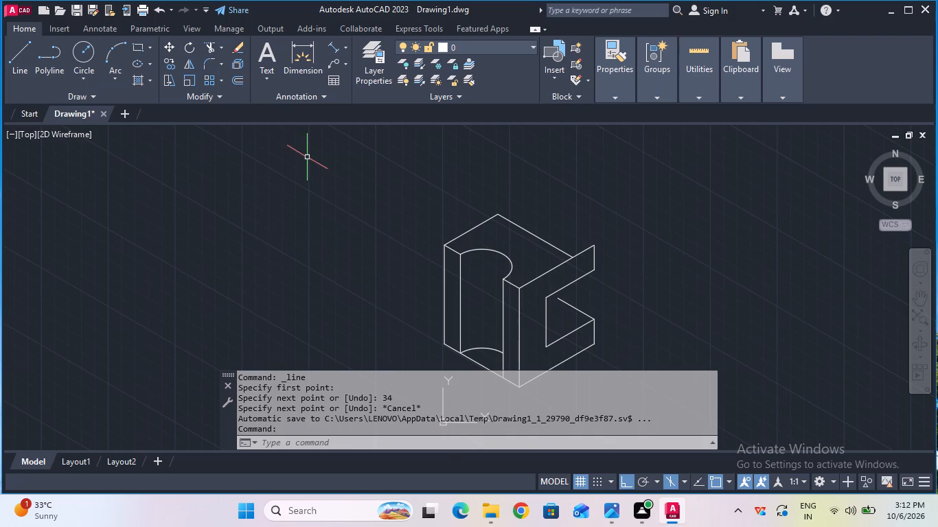
Extend the upper end of the 34 mm line to the underside edge of the C-profile's upper leg.
{"action": "left_click", "coordinate": [220, 47]}
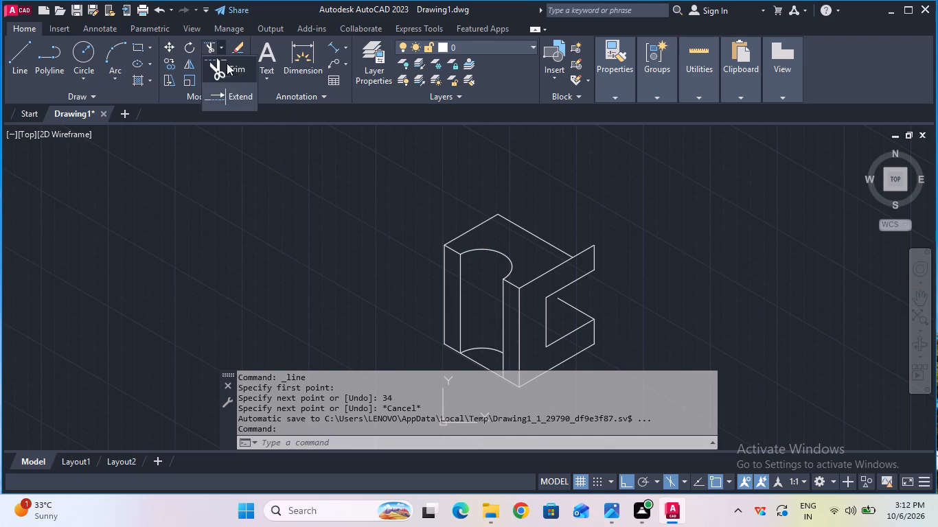
{"action": "left_click", "coordinate": [233, 88]}
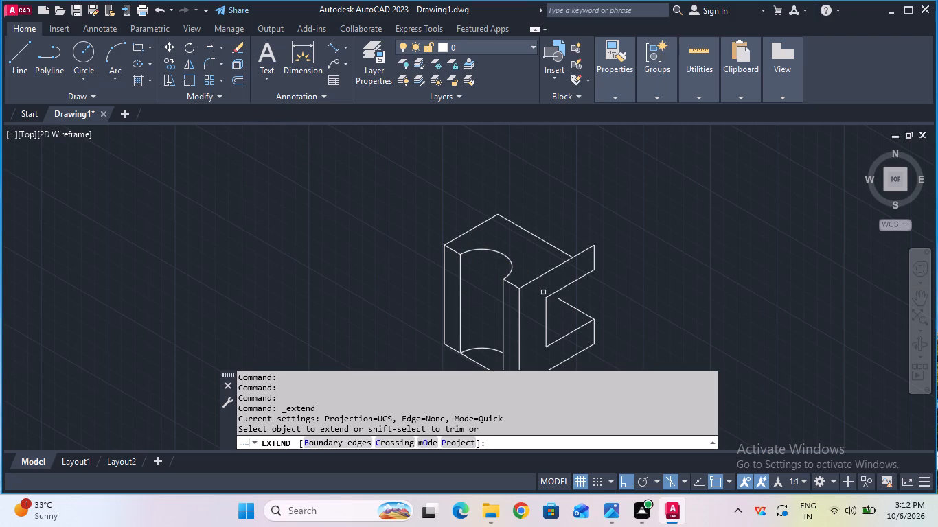
{"action": "left_click", "coordinate": [562, 298]}
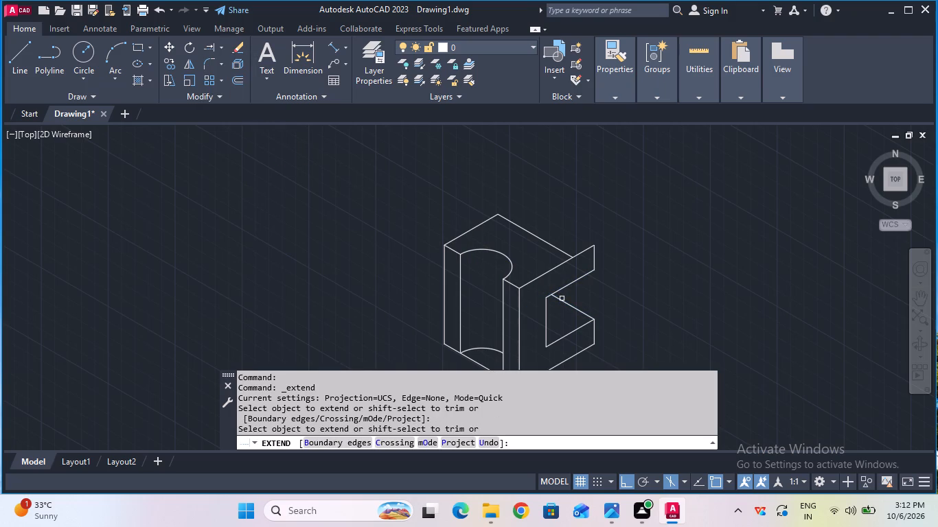
{"action": "key", "text": "Escape"}
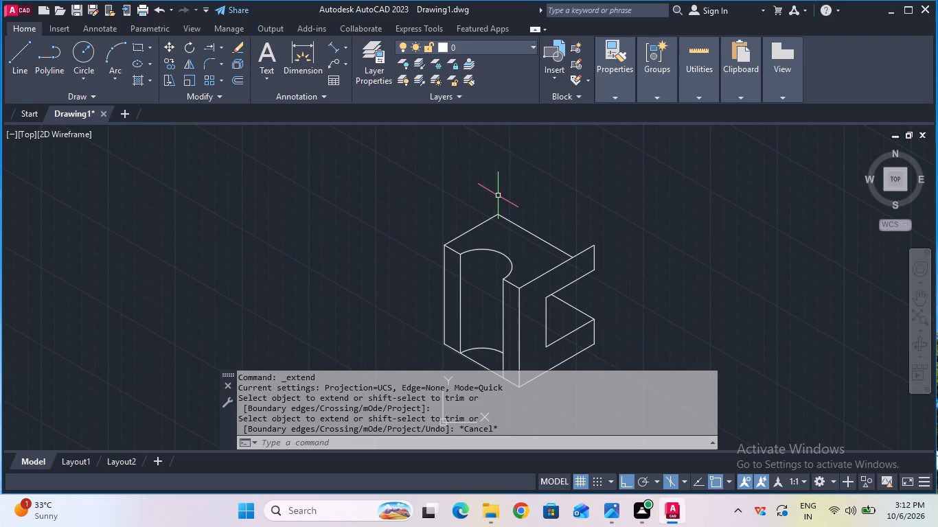
Draw a 40 mm vertical line upward from where the top face's back edge meets the side profile's top edge.
{"action": "left_click", "coordinate": [30, 50]}
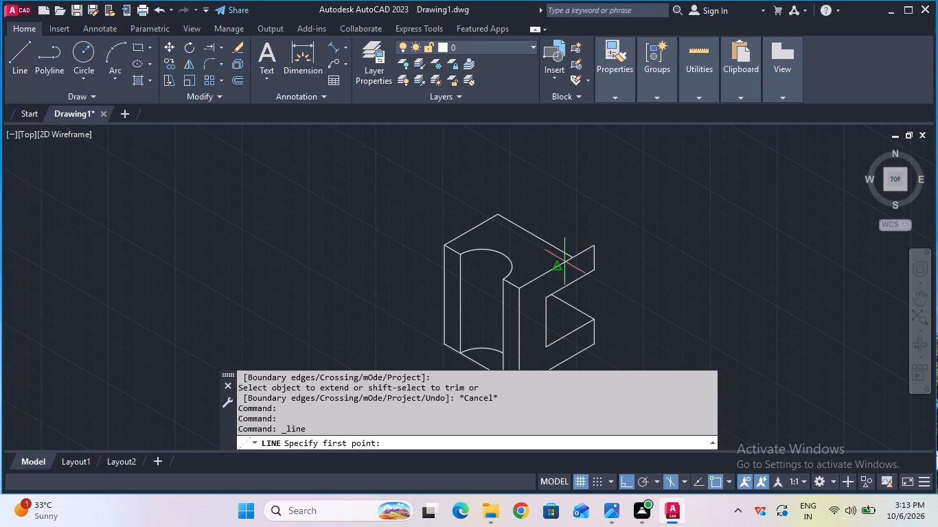
{"action": "left_click", "coordinate": [571, 260]}
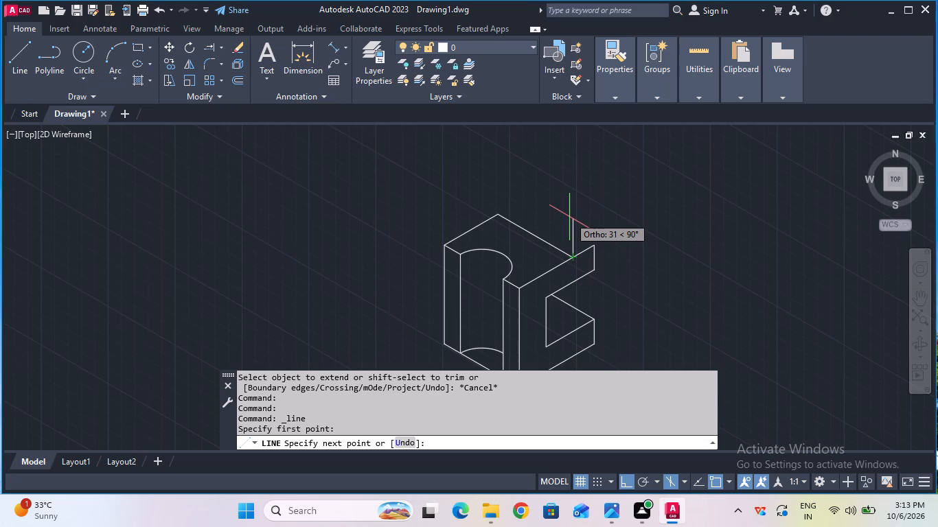
{"action": "key", "text": "4"}
{"action": "key", "text": "0"}
{"action": "key", "text": "Return"}
{"action": "key", "text": "Escape"}
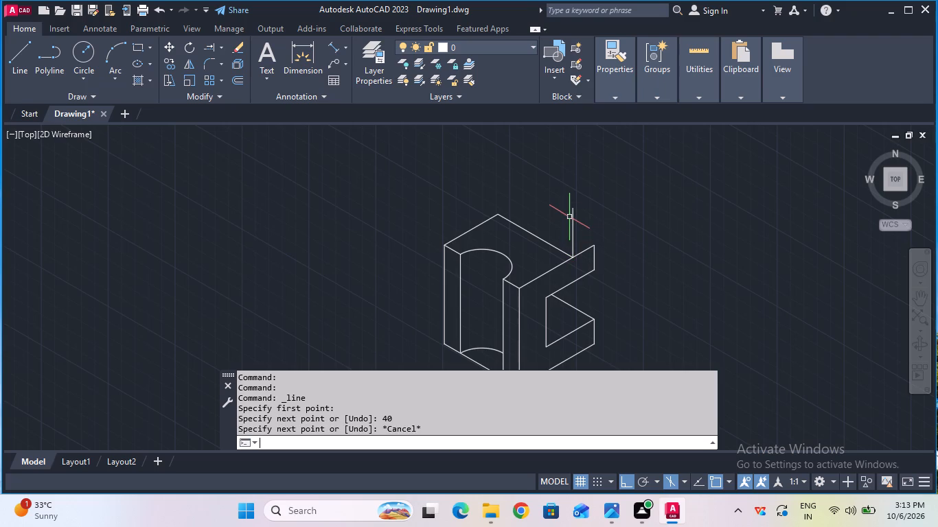
Copy the 40 mm vertical line from its base to the side profile's outer top corner, using the top isoplane.
{"action": "double_click", "coordinate": [166, 60]}
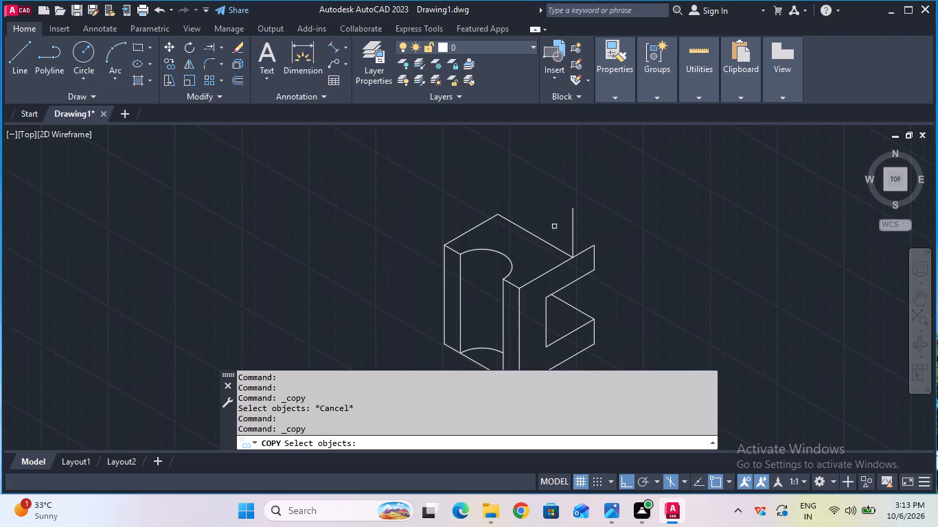
{"action": "left_click", "coordinate": [571, 233]}
{"action": "key", "text": "Return"}
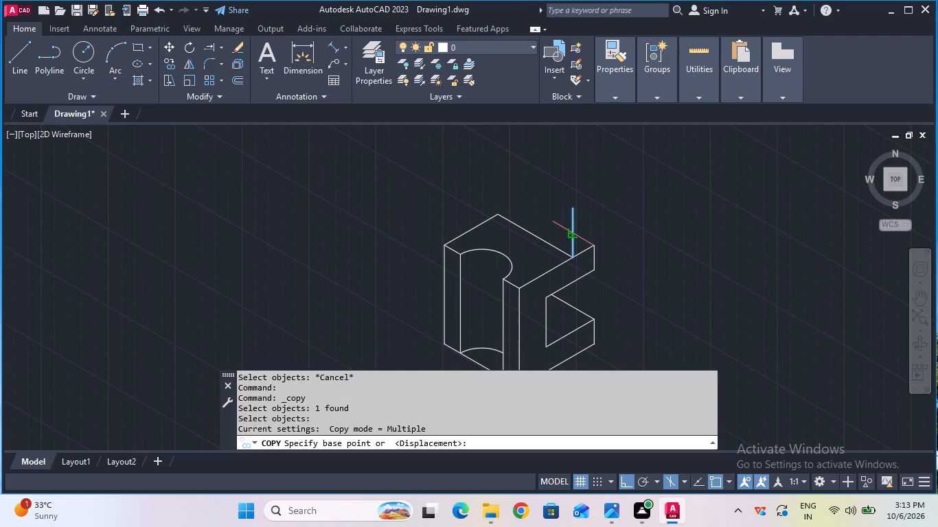
{"action": "left_click", "coordinate": [571, 256]}
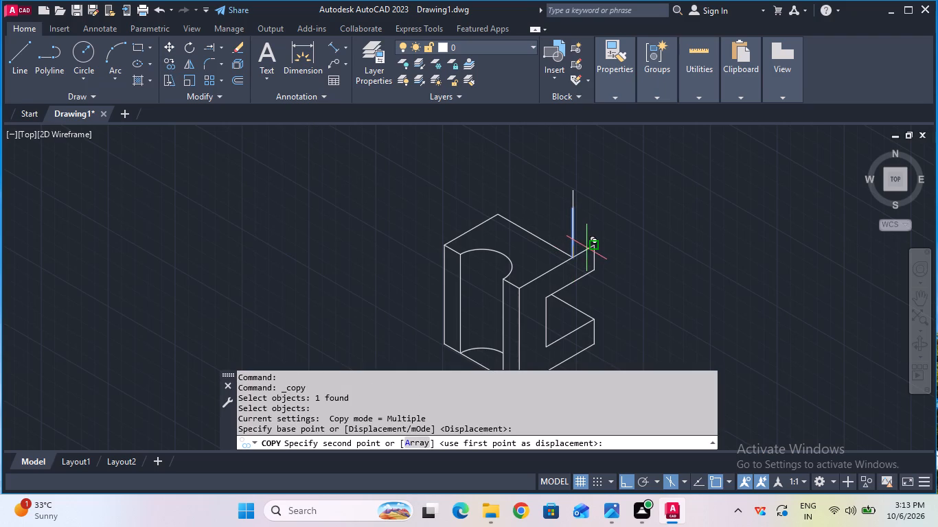
{"action": "key", "text": "F5"}
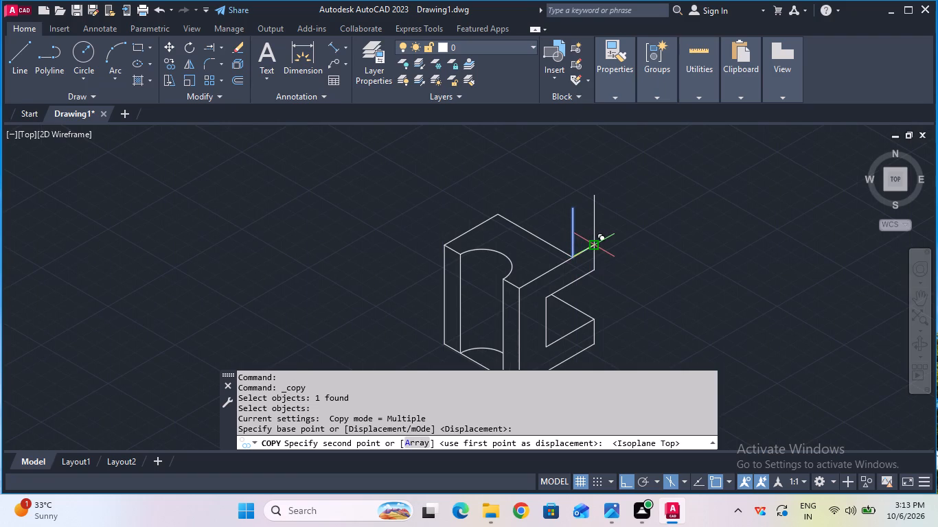
{"action": "left_click", "coordinate": [590, 246]}
{"action": "key", "text": "Escape"}
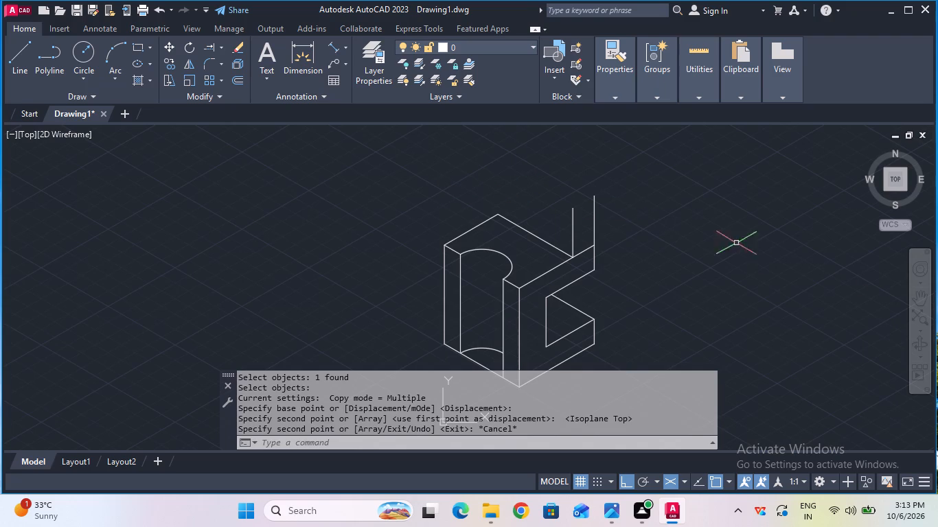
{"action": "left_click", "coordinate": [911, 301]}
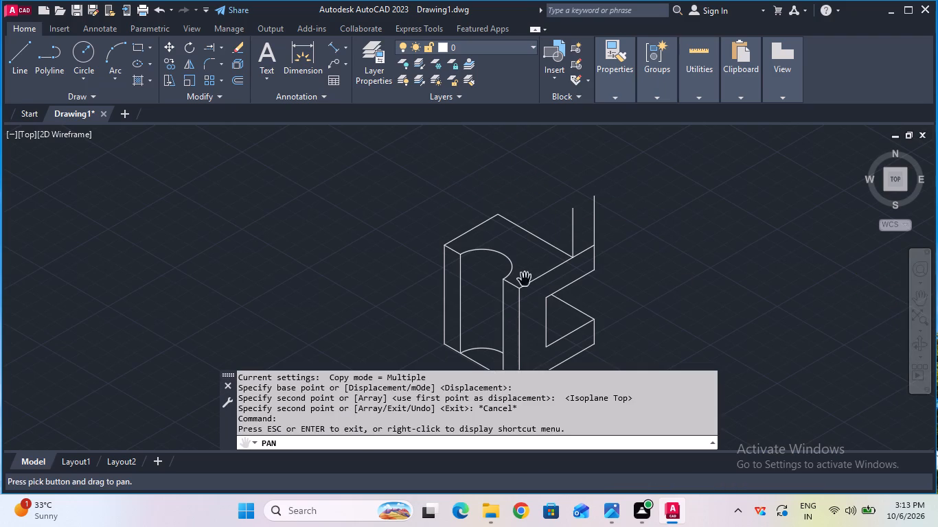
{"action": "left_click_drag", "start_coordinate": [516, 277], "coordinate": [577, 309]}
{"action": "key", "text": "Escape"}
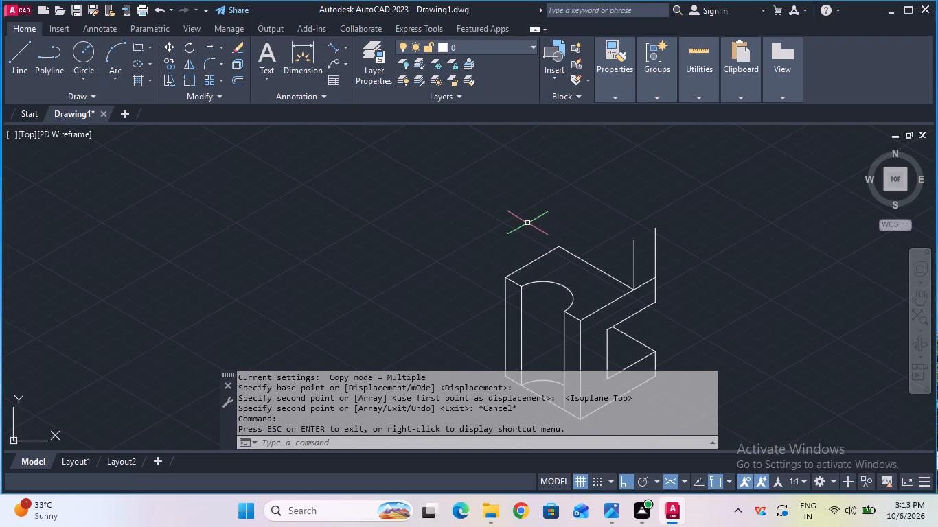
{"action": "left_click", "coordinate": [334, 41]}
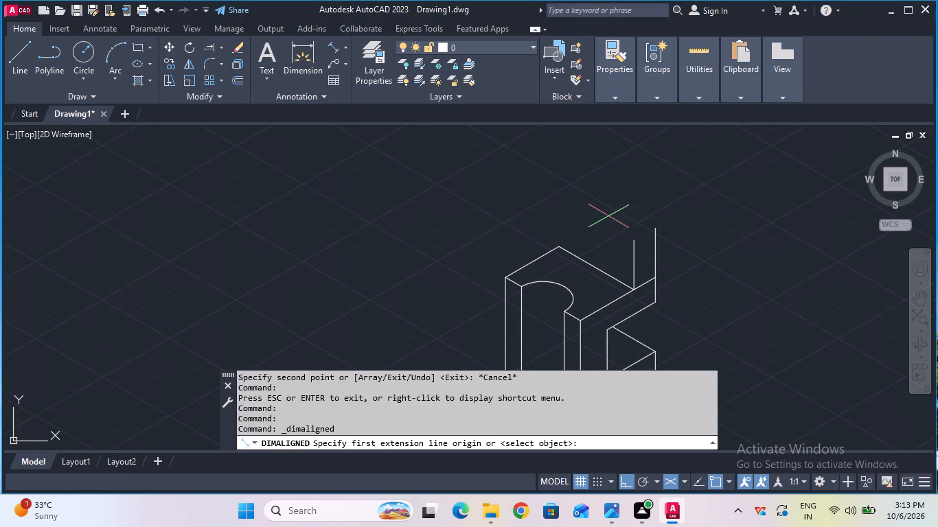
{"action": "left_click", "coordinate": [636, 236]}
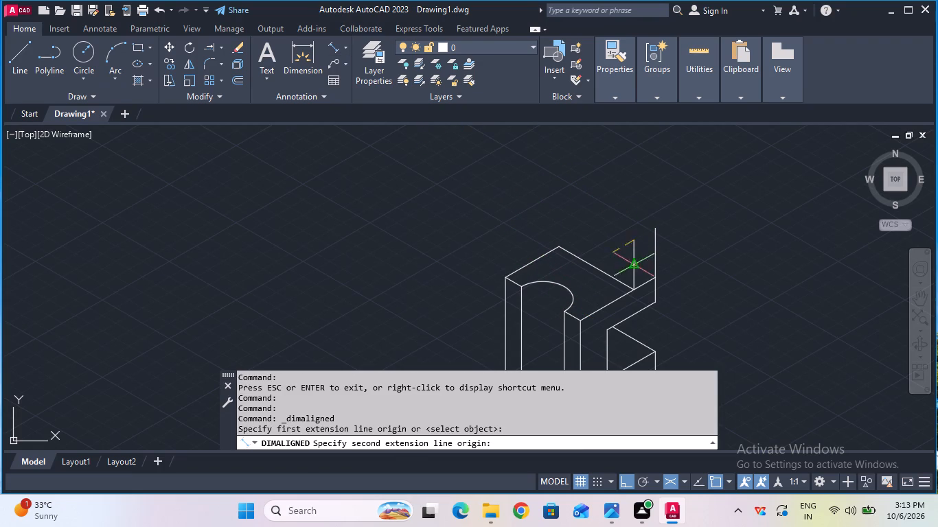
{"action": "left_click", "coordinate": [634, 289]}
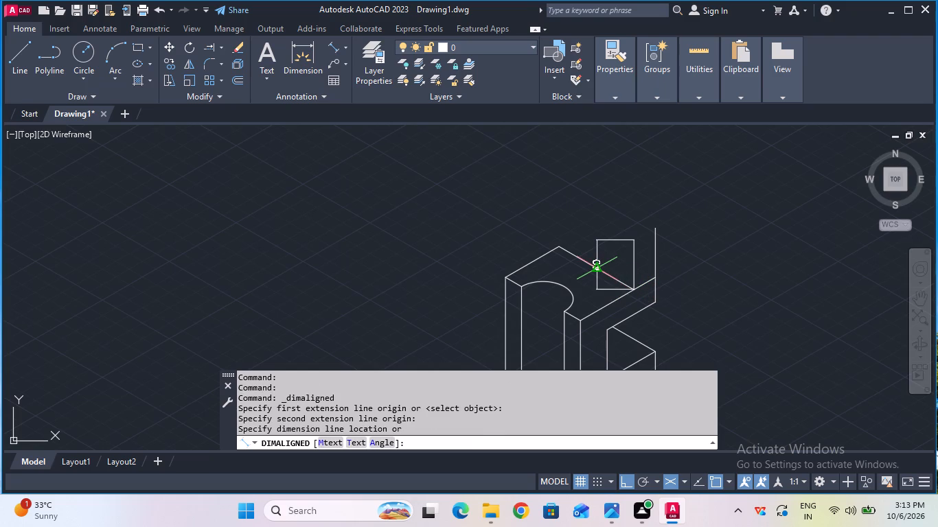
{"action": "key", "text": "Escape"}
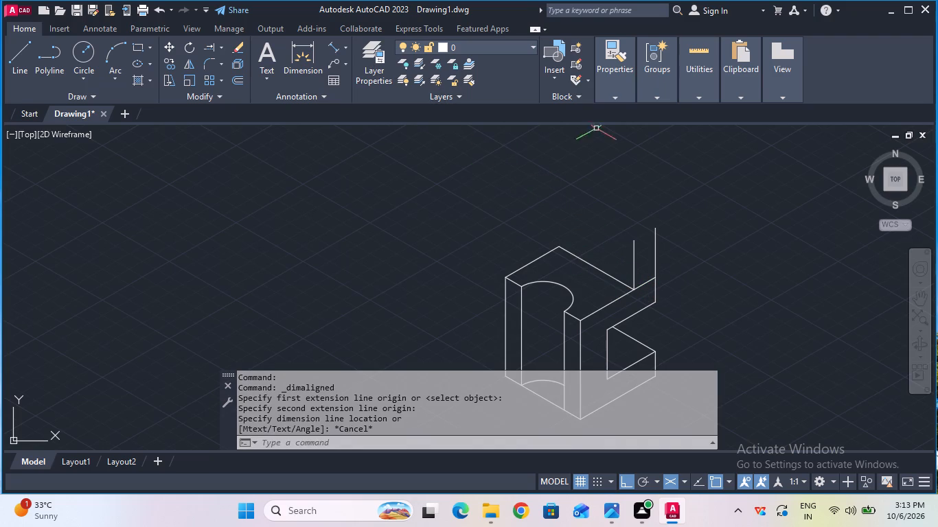
Set the current linetype to CENTER.
{"action": "left_click", "coordinate": [615, 91]}
{"action": "left_click", "coordinate": [621, 90]}
{"action": "left_click", "coordinate": [670, 148]}
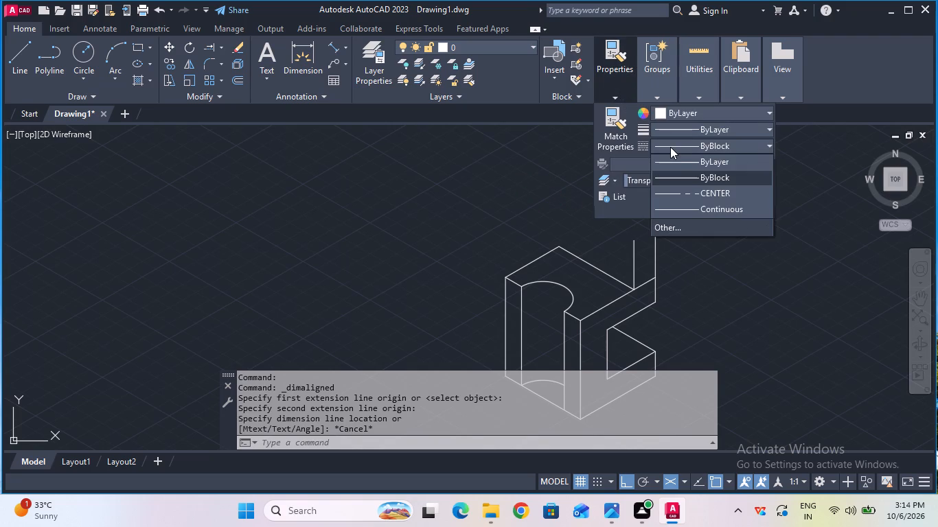
{"action": "left_click", "coordinate": [684, 190]}
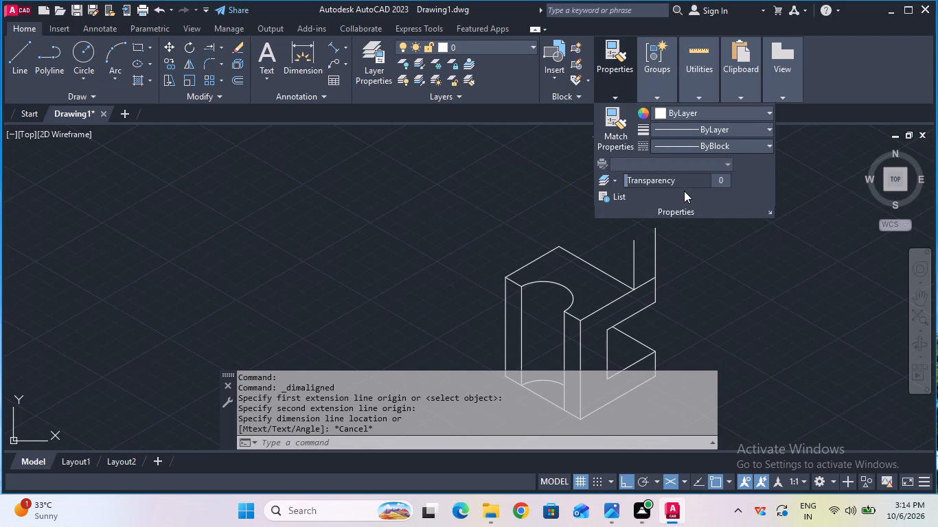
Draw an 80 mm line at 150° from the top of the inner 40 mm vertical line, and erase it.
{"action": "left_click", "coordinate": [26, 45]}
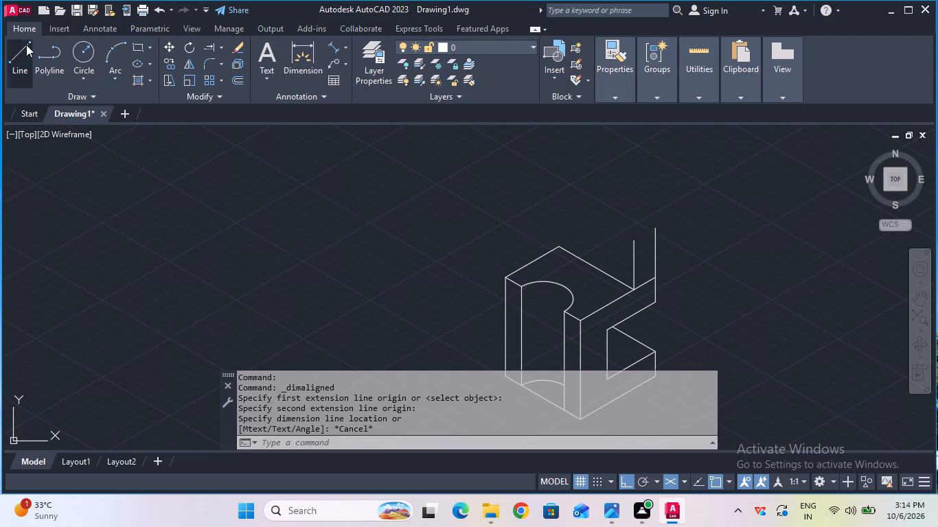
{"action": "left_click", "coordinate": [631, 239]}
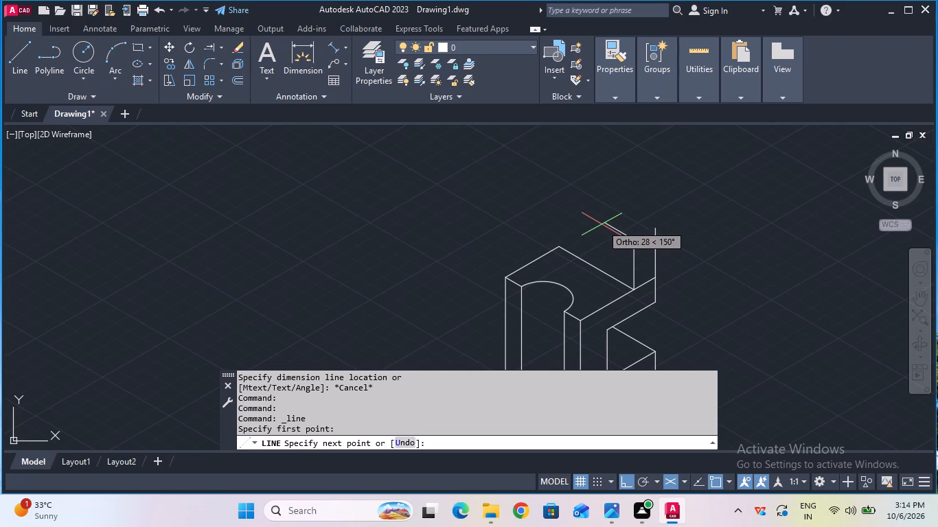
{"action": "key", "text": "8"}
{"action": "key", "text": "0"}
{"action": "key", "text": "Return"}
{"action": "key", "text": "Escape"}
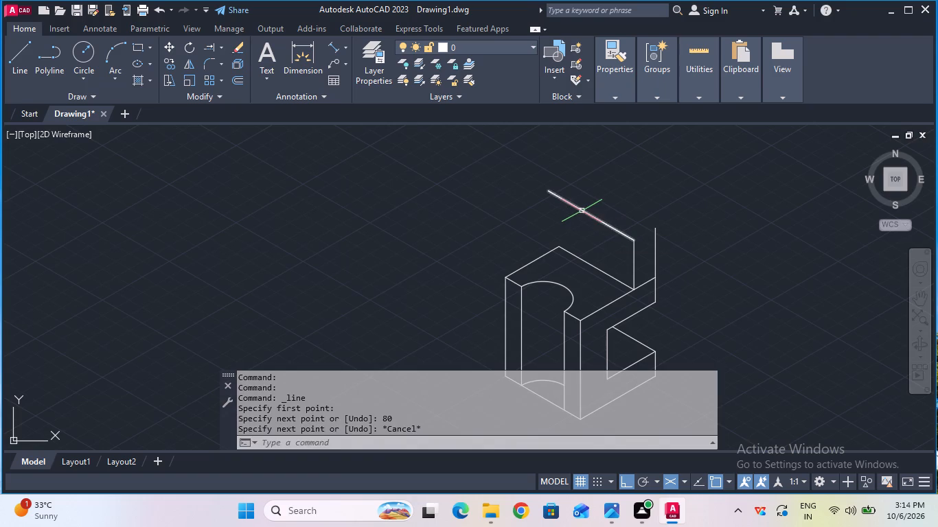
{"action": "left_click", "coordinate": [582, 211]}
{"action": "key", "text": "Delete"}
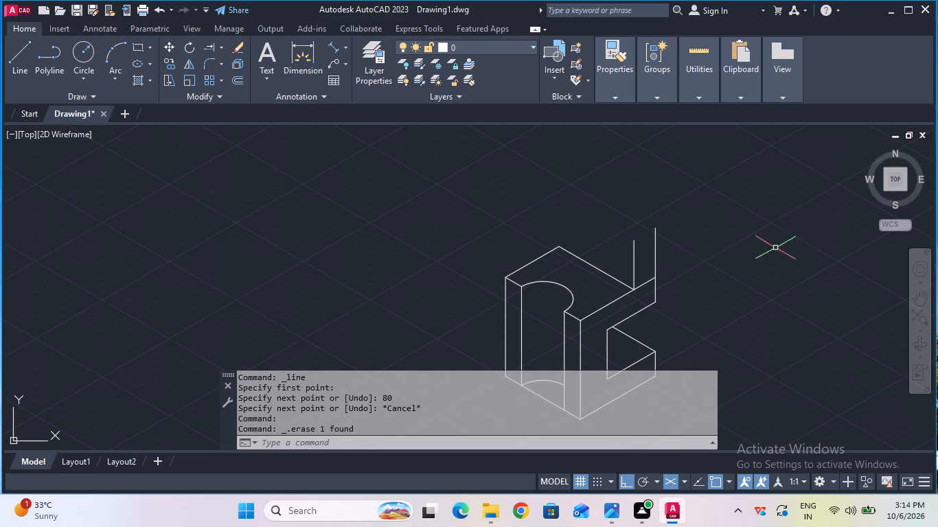
Check the lengths of the top face's front edge and the side profile's bottom edge with aligned dimensions, without placing them.
{"action": "double_click", "coordinate": [920, 305]}
{"action": "left_click_drag", "start_coordinate": [816, 348], "coordinate": [818, 336]}
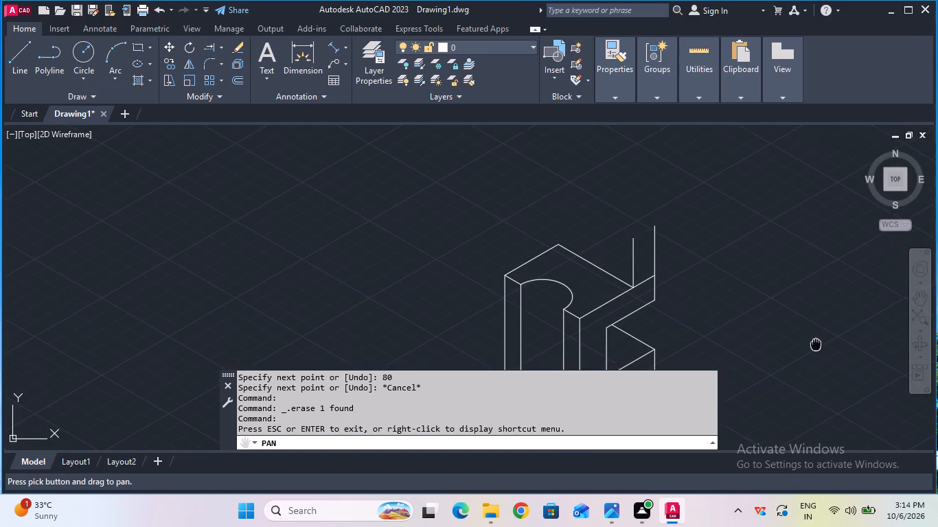
{"action": "left_click_drag", "start_coordinate": [818, 336], "coordinate": [836, 283]}
{"action": "key", "text": "Escape"}
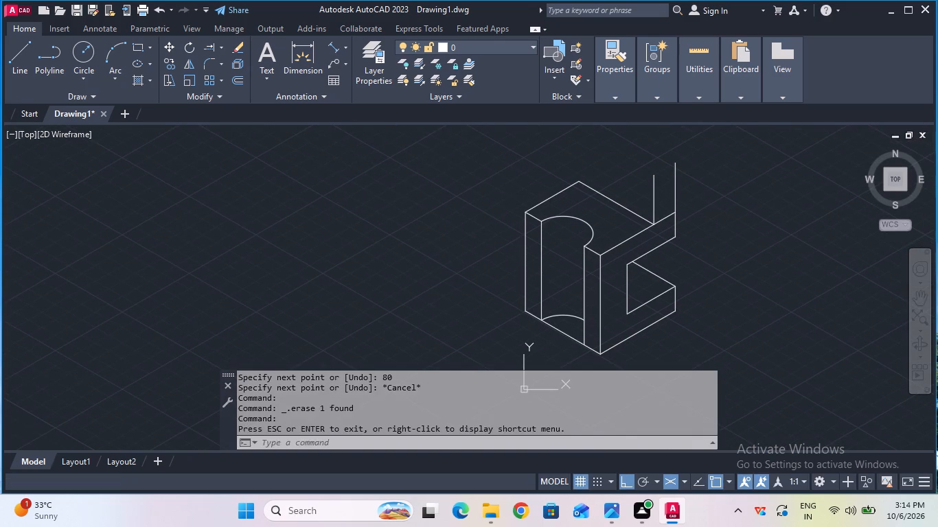
{"action": "left_click", "coordinate": [330, 43]}
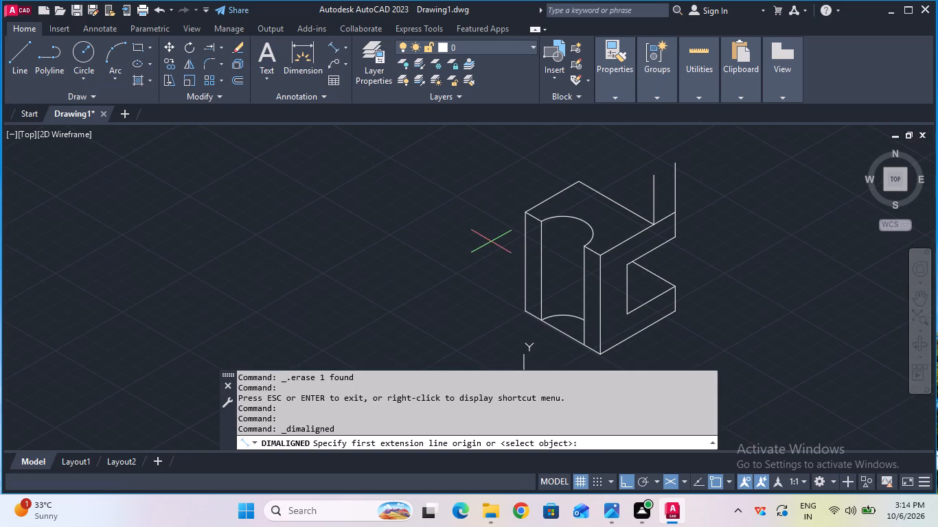
{"action": "left_click", "coordinate": [522, 215]}
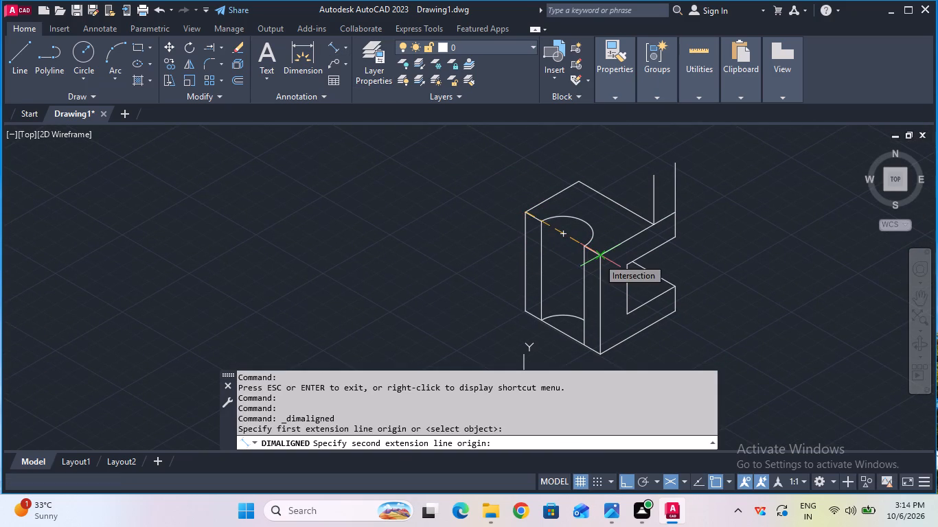
{"action": "left_click", "coordinate": [598, 258]}
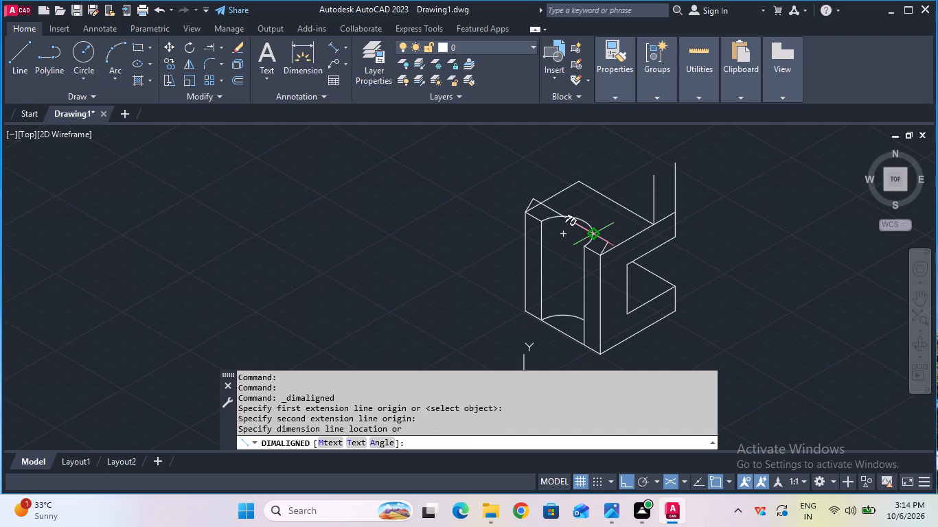
{"action": "key", "text": "Escape"}
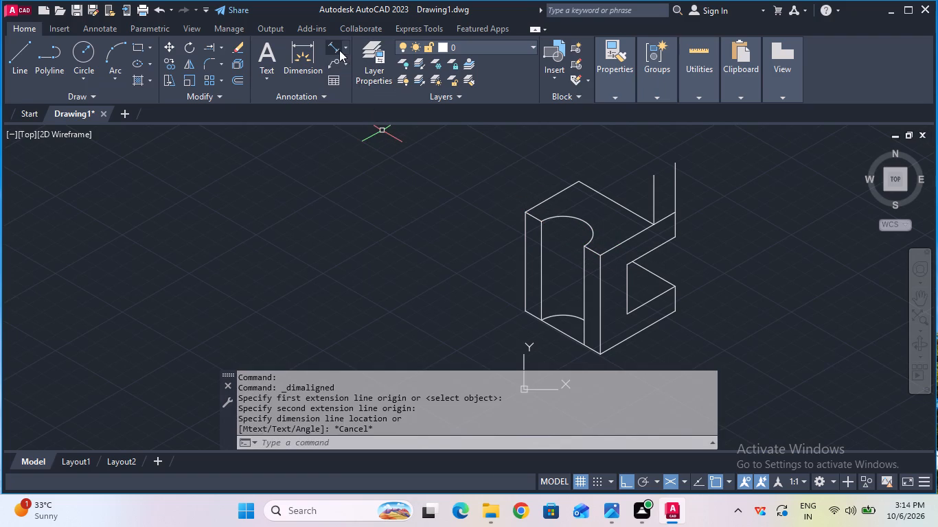
{"action": "left_click", "coordinate": [339, 50]}
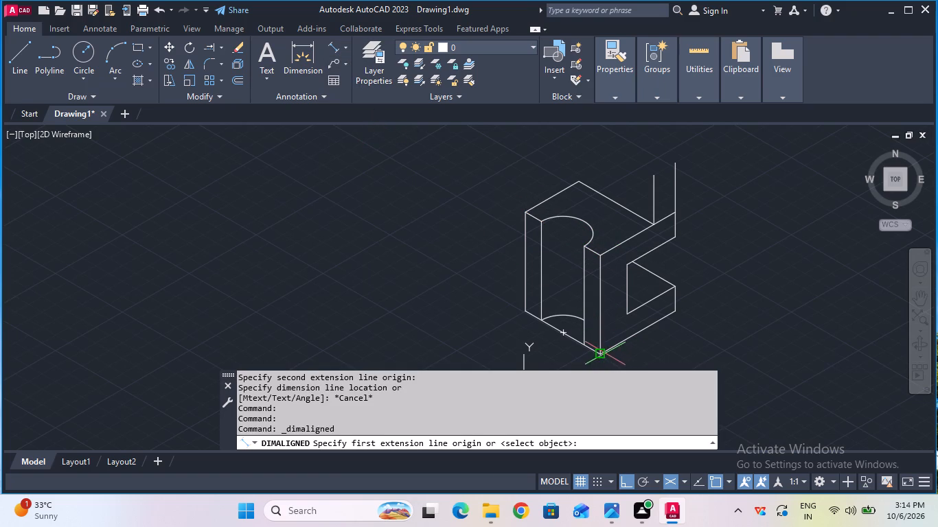
{"action": "left_click", "coordinate": [605, 353]}
{"action": "left_click", "coordinate": [677, 312]}
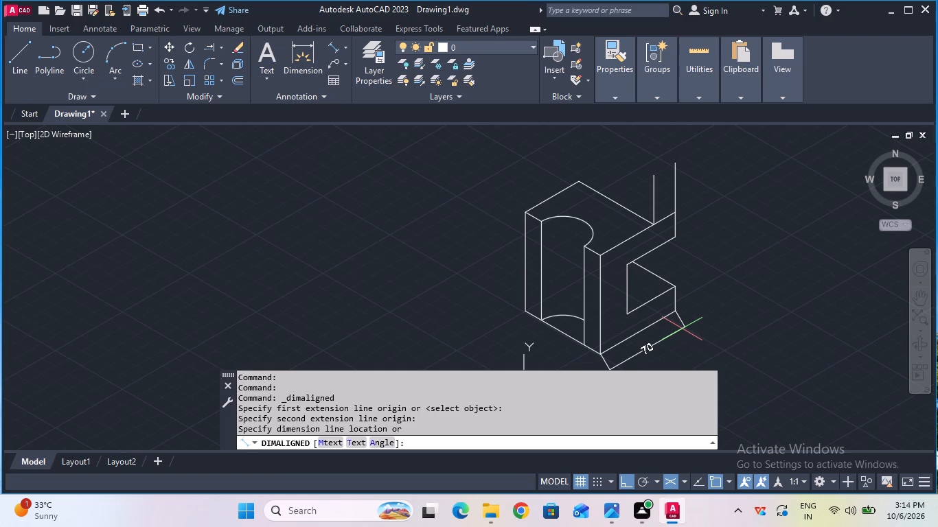
{"action": "key", "text": "Escape"}
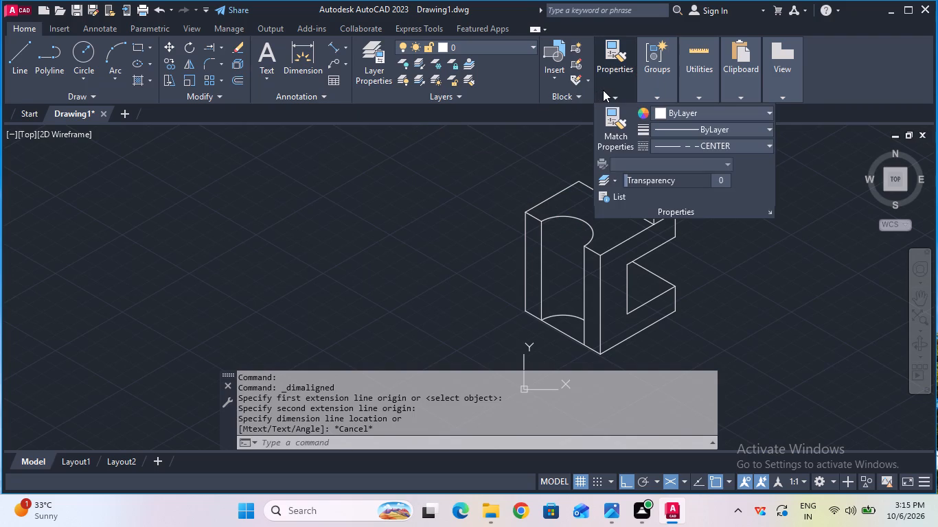
Draw a 70 mm line at 150° from the top of the inner 40 mm vertical line.
{"action": "left_click", "coordinate": [22, 71]}
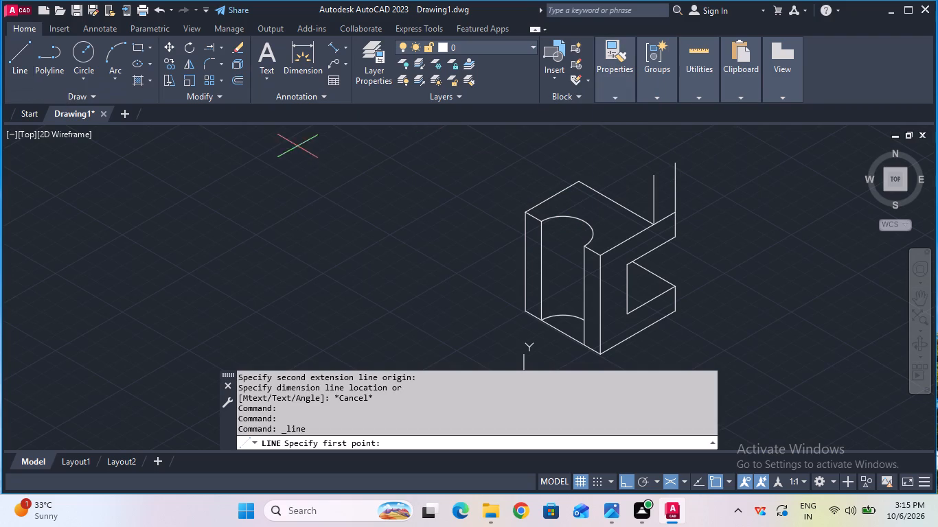
{"action": "left_click", "coordinate": [656, 178]}
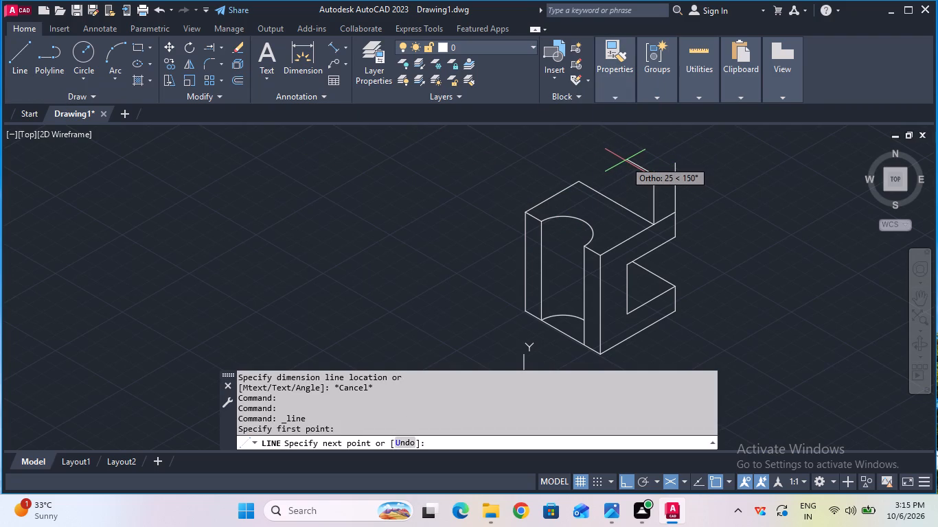
{"action": "type", "text": "70"}
{"action": "key", "text": "Return"}
{"action": "key", "text": "Escape"}
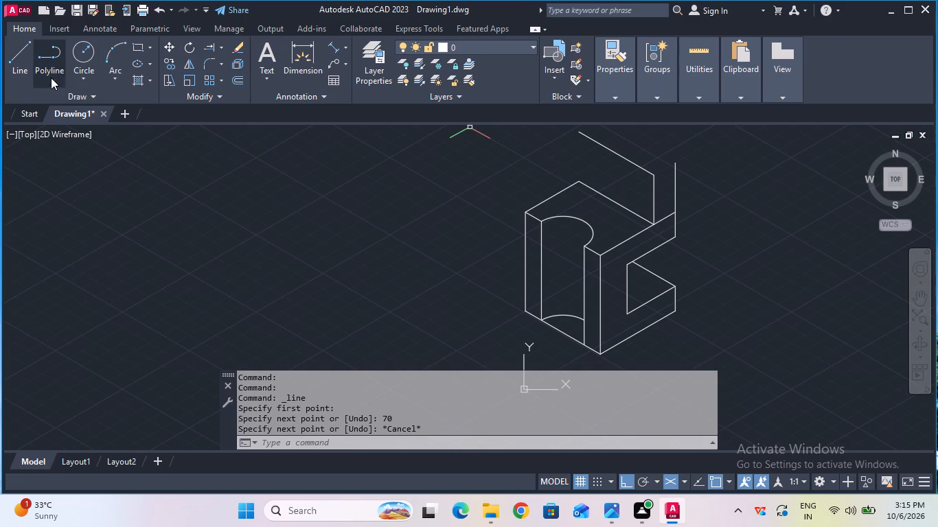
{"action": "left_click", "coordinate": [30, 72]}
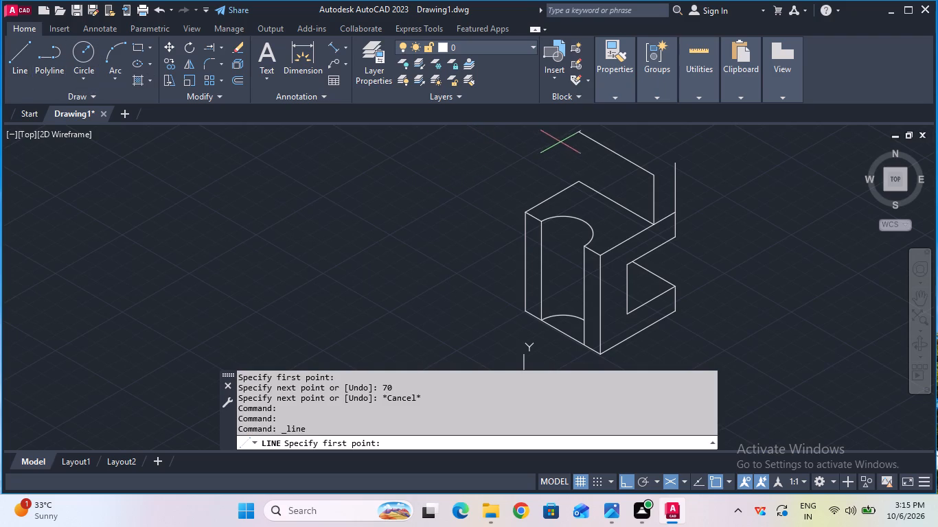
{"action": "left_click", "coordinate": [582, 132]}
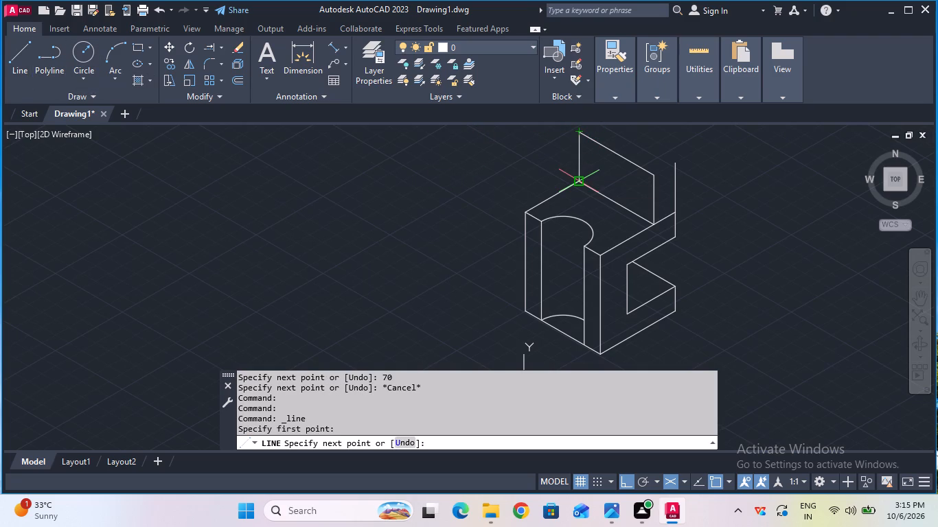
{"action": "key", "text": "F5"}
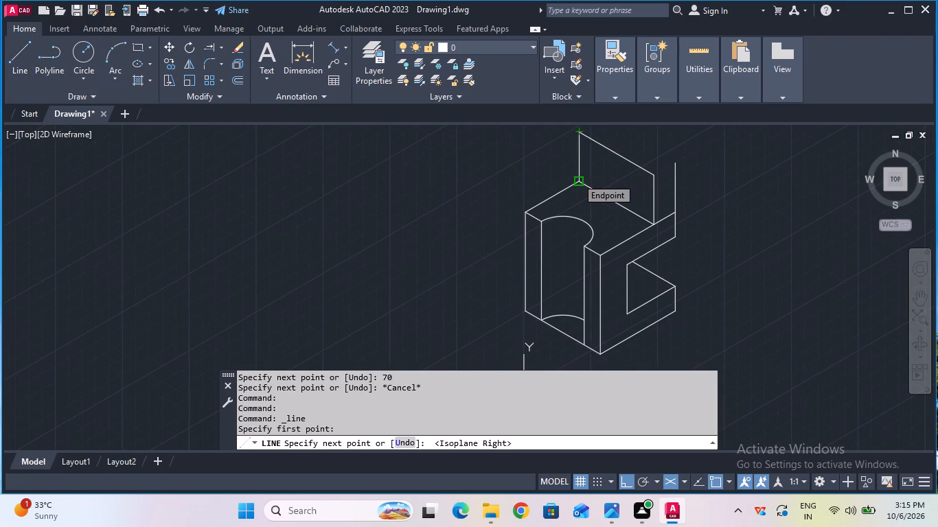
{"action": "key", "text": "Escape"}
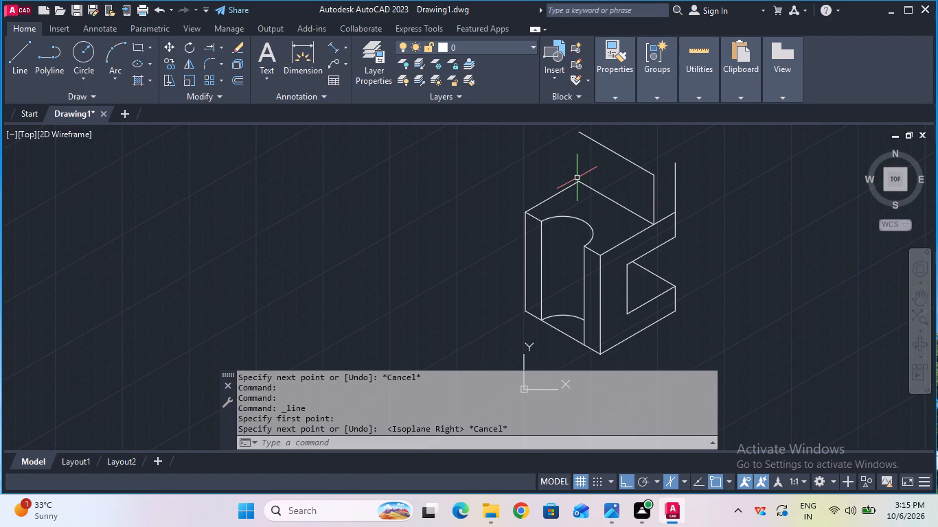
Set the current linetype to ByBlock.
{"action": "left_click", "coordinate": [608, 93]}
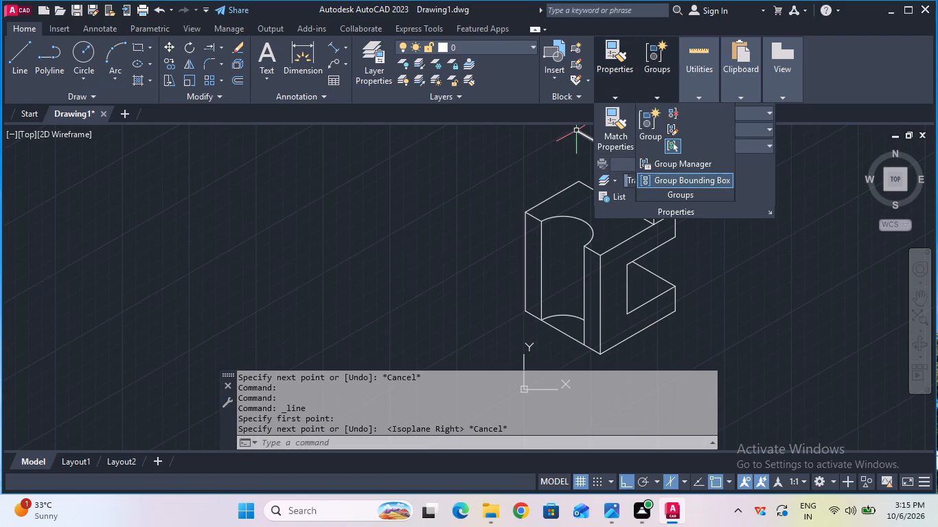
{"action": "left_click", "coordinate": [626, 92]}
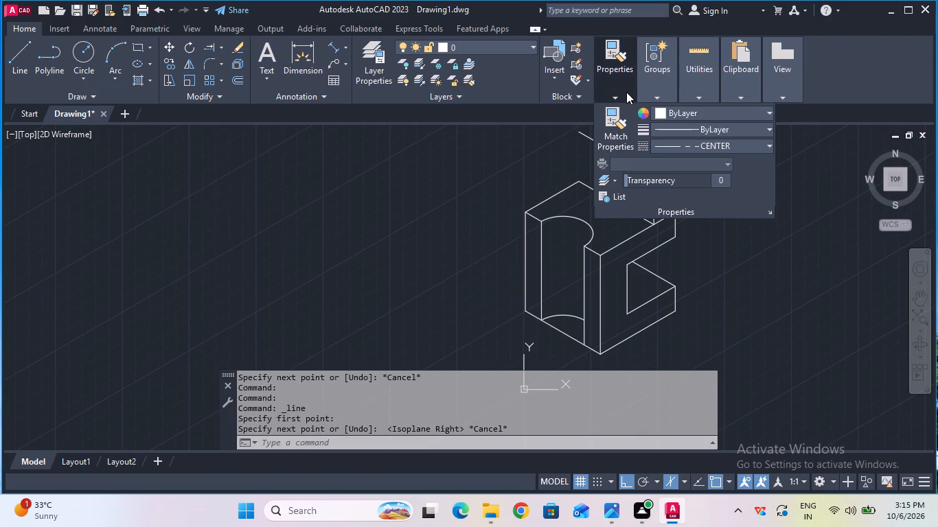
{"action": "left_click", "coordinate": [672, 149]}
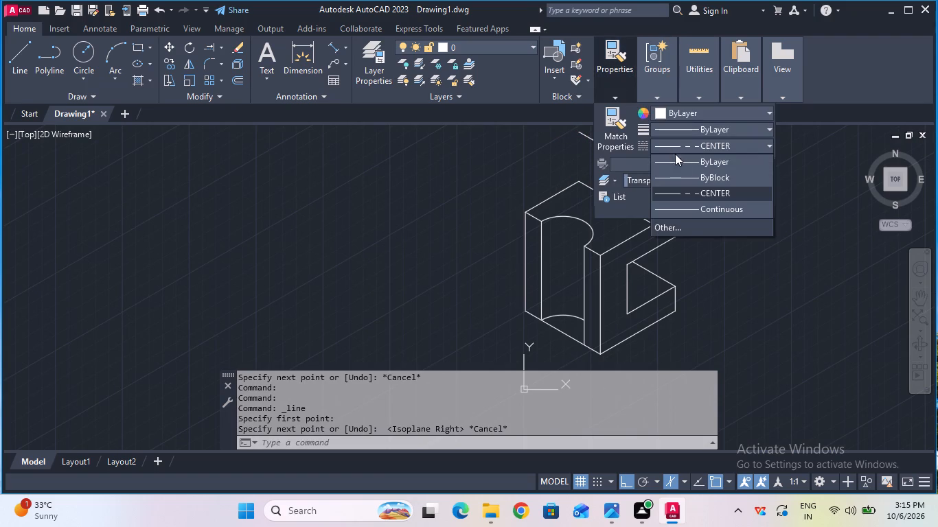
{"action": "left_click", "coordinate": [687, 180]}
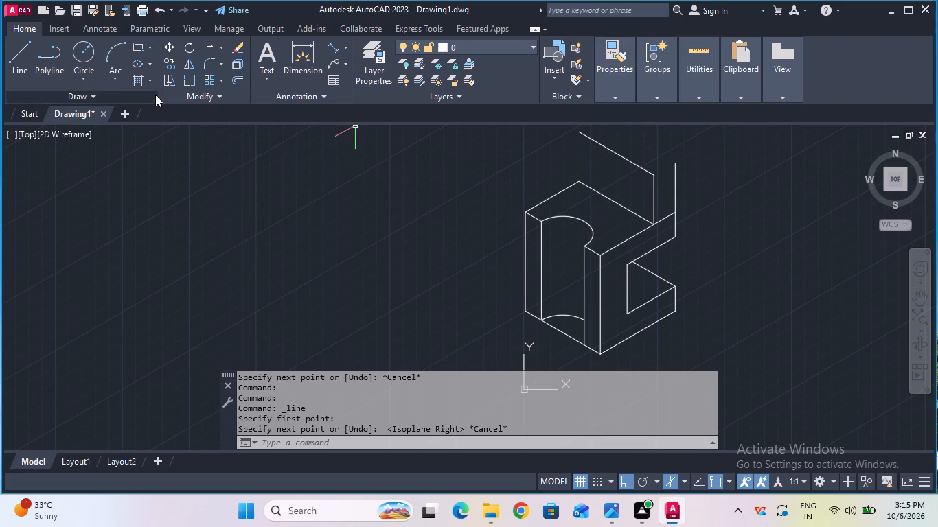
Draw a vertical line from the top face's back corner up to the free end of the 70 mm centre line.
{"action": "left_click", "coordinate": [8, 69]}
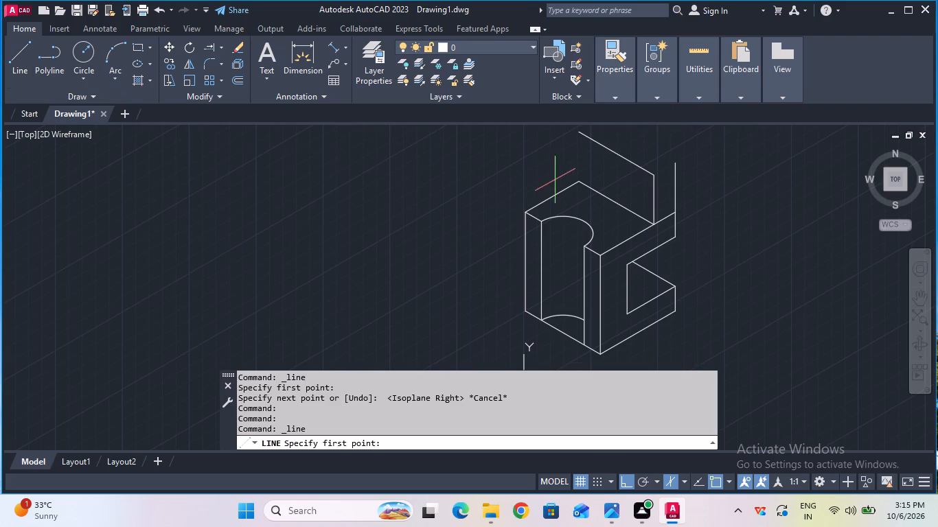
{"action": "left_click", "coordinate": [578, 180]}
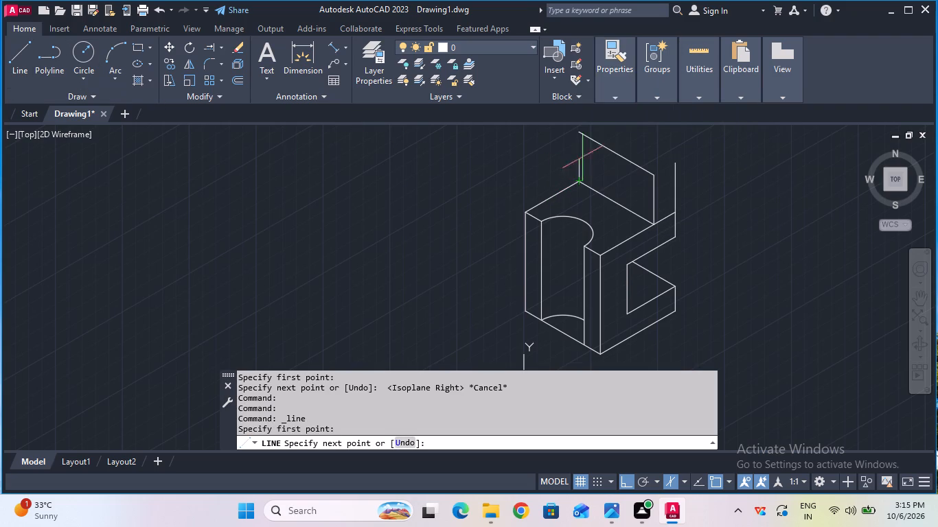
{"action": "left_click", "coordinate": [582, 132]}
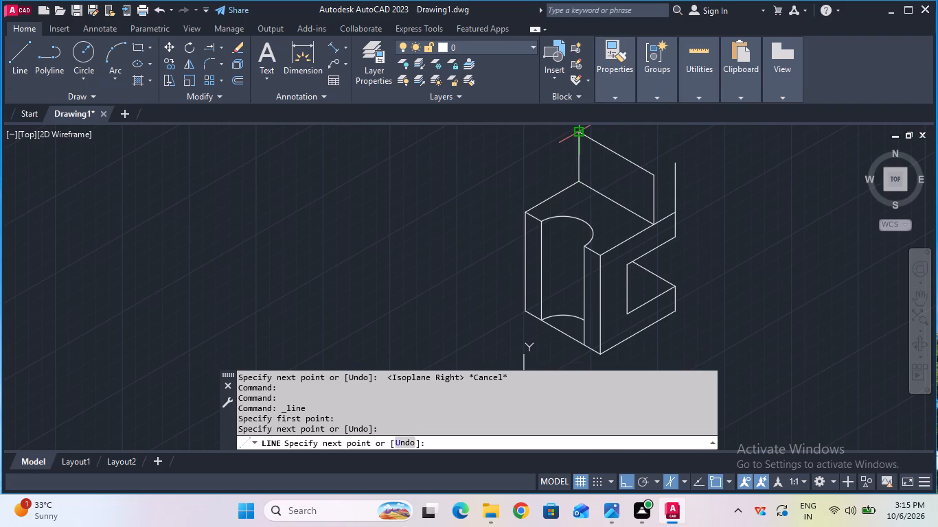
{"action": "key", "text": "Escape"}
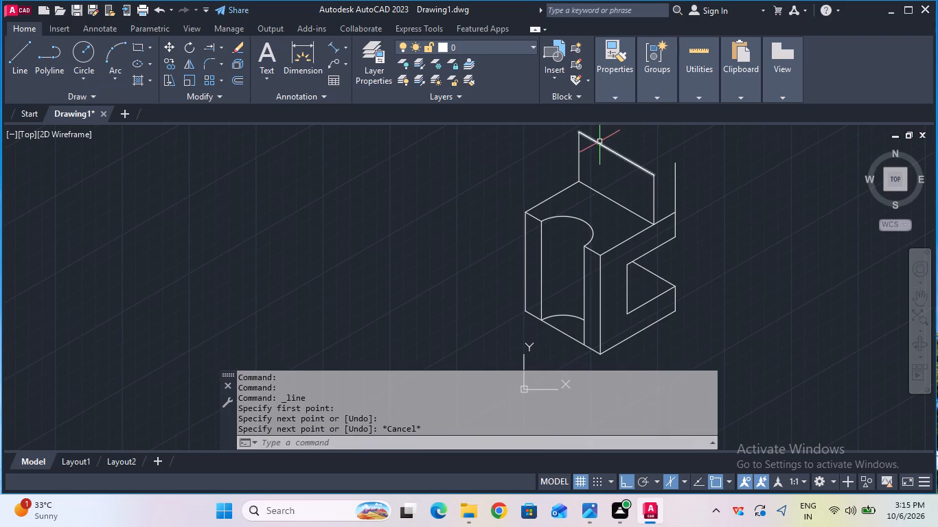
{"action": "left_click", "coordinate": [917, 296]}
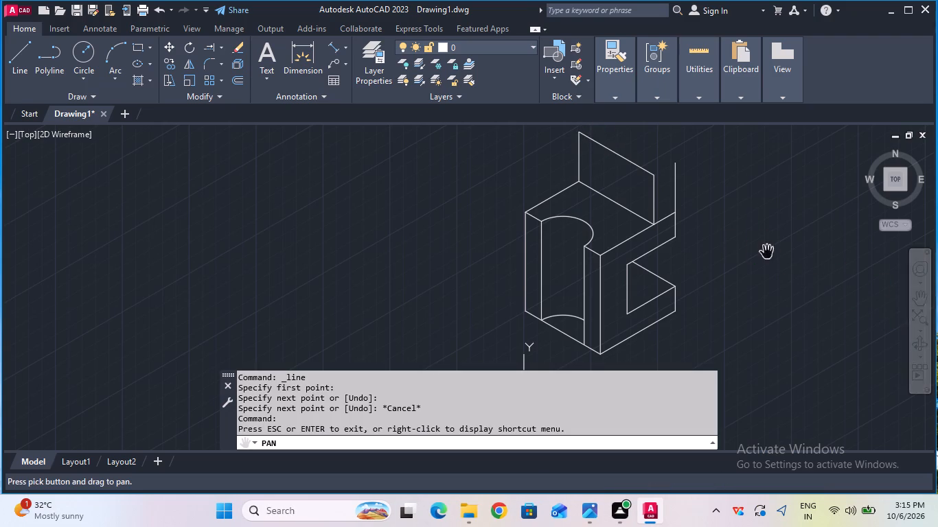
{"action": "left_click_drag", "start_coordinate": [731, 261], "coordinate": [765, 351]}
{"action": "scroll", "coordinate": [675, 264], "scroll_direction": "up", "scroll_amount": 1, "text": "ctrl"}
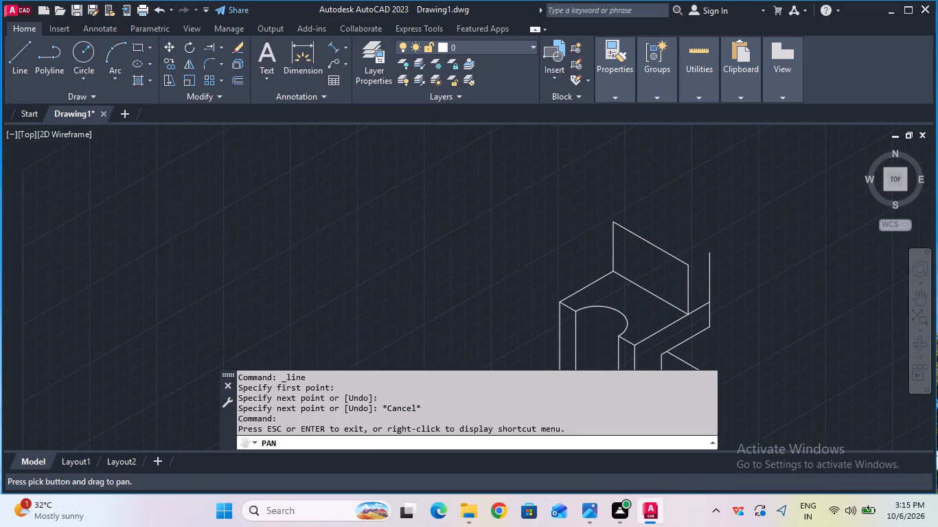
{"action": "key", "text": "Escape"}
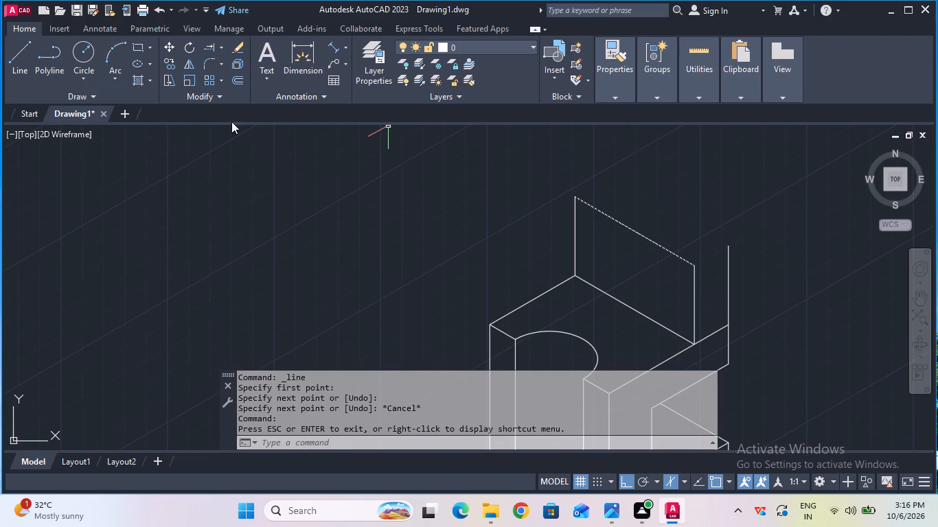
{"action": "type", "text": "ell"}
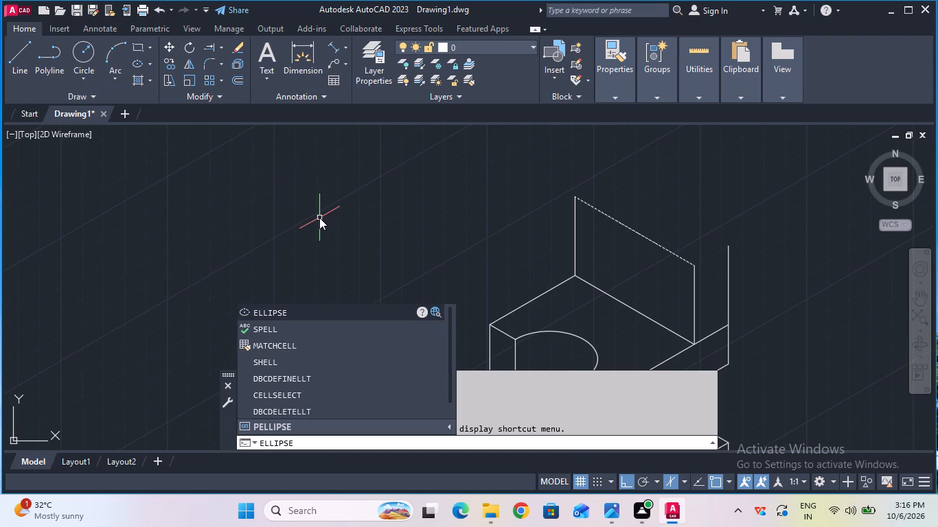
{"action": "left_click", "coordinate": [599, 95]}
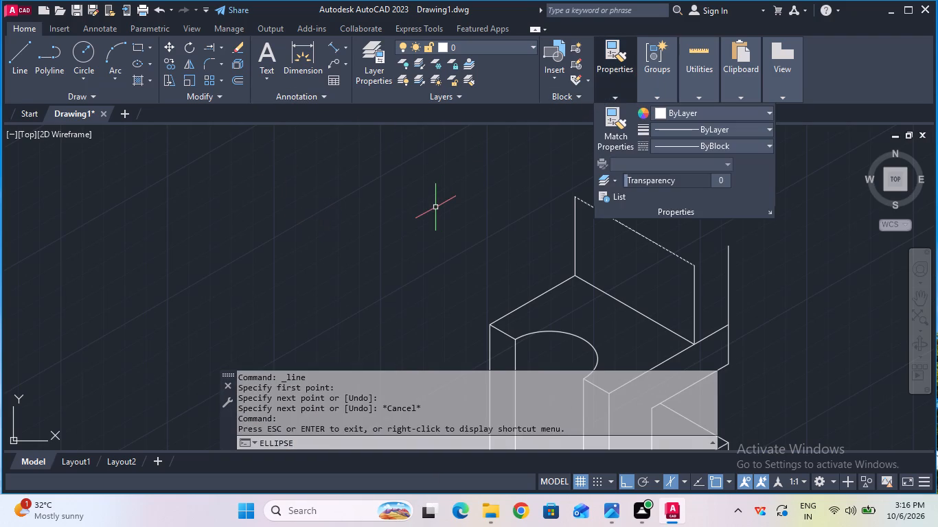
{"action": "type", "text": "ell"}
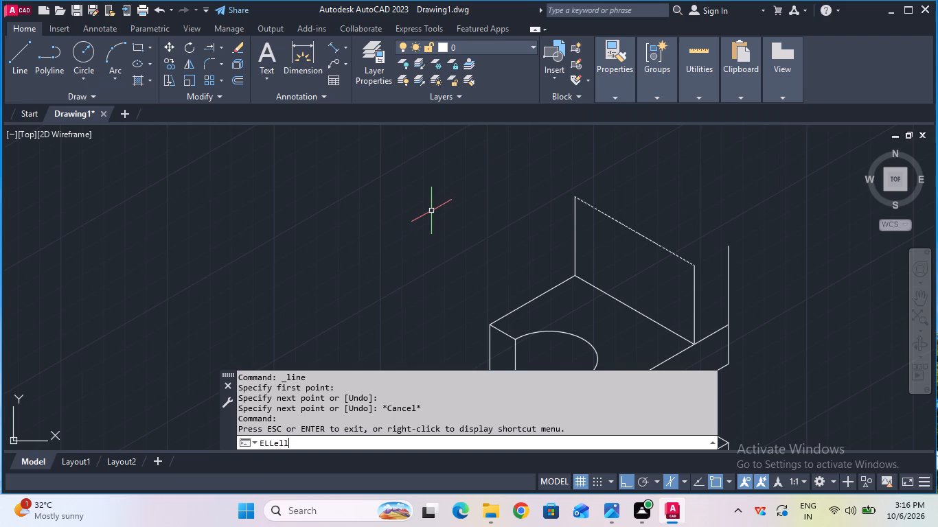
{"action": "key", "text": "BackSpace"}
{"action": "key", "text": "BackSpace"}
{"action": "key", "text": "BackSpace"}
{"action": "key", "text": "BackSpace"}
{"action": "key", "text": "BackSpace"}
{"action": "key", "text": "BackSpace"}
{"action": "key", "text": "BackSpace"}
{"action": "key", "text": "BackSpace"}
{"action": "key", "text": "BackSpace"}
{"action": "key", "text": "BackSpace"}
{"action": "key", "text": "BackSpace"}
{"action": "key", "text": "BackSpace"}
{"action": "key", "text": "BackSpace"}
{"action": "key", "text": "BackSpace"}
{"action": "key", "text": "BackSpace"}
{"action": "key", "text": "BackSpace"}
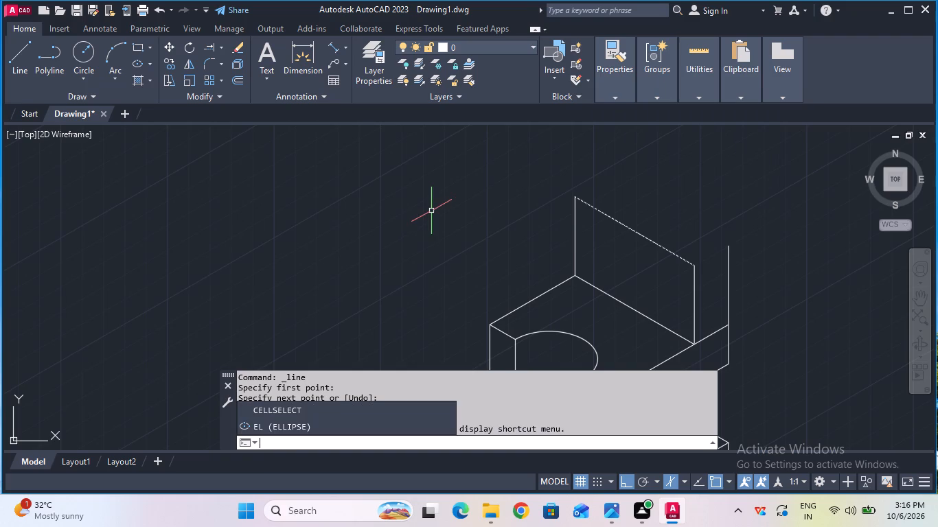
Draw an isocircle of radius 35 on the left isoplane, centred on the midpoint of the dashed 70 mm centre line.
{"action": "type", "text": "ell"}
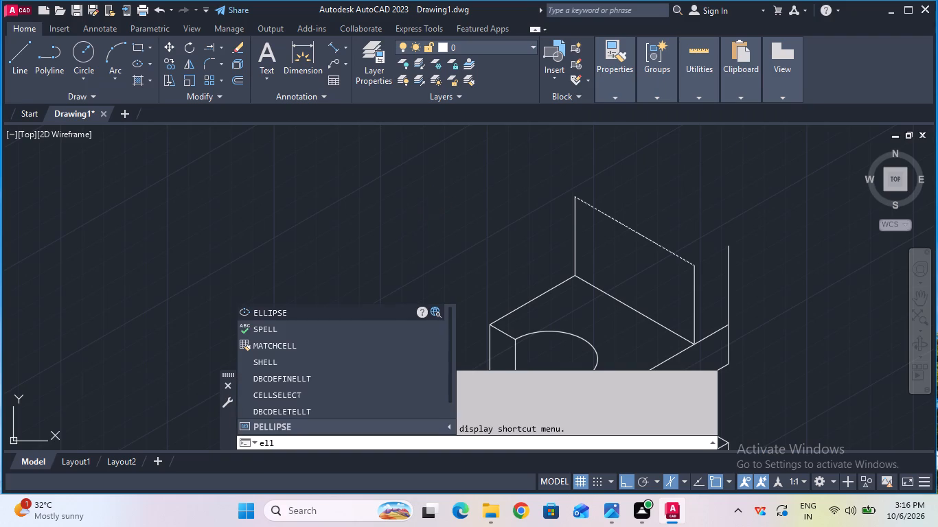
{"action": "left_click", "coordinate": [352, 305]}
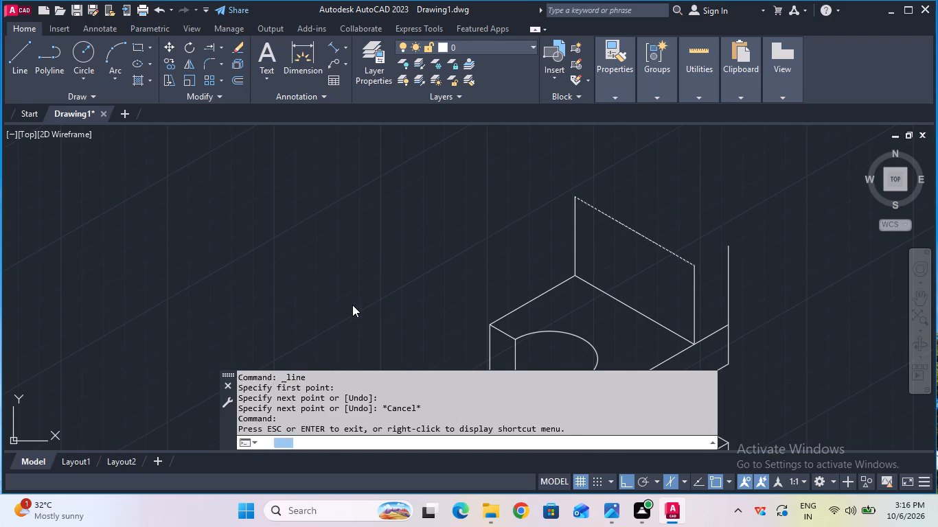
{"action": "left_click", "coordinate": [550, 438]}
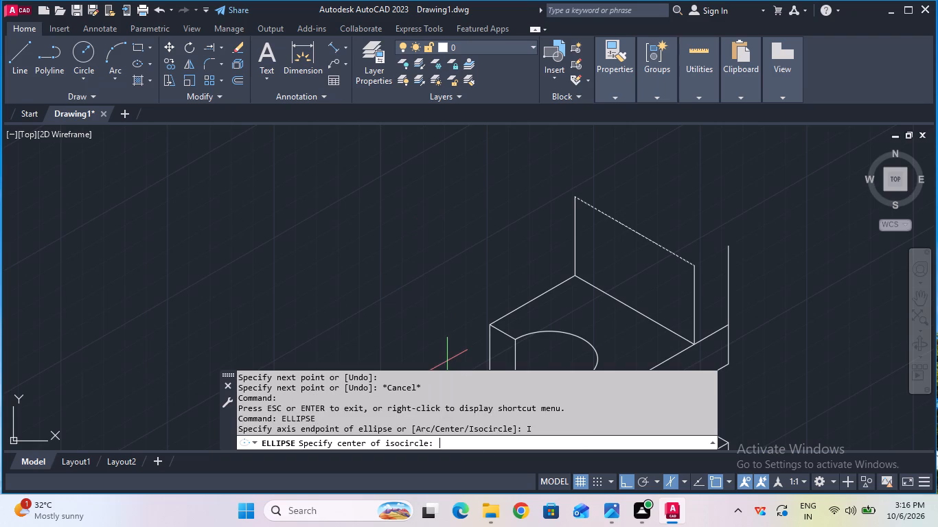
{"action": "left_click", "coordinate": [635, 231]}
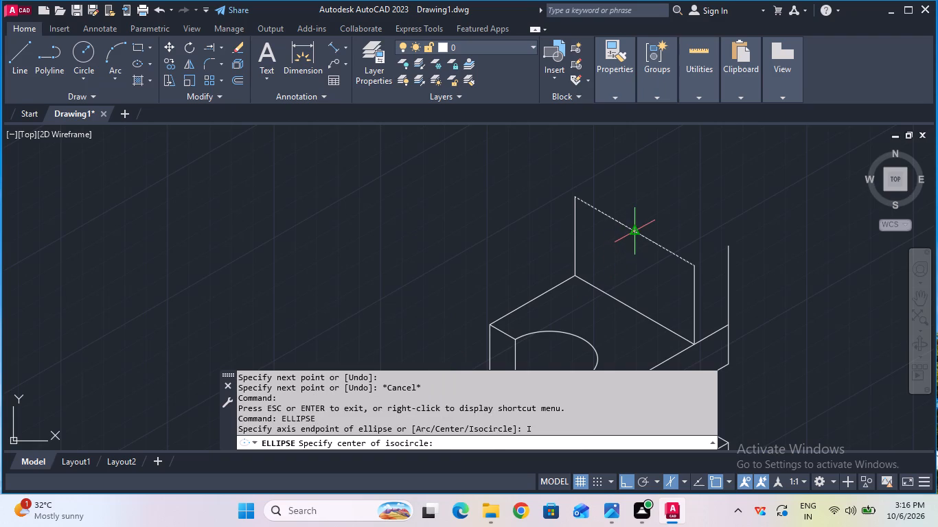
{"action": "key", "text": "F5"}
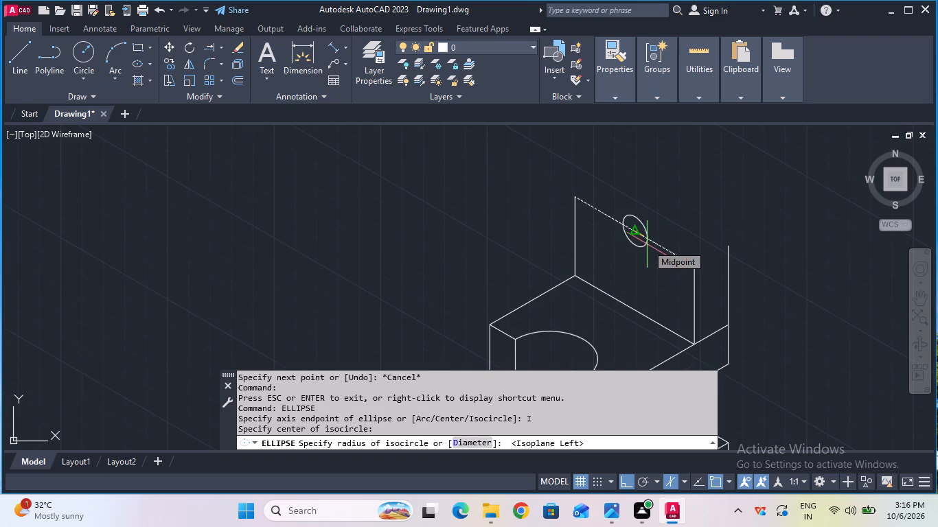
{"action": "key", "text": "3"}
{"action": "key", "text": "5"}
{"action": "key", "text": "Return"}
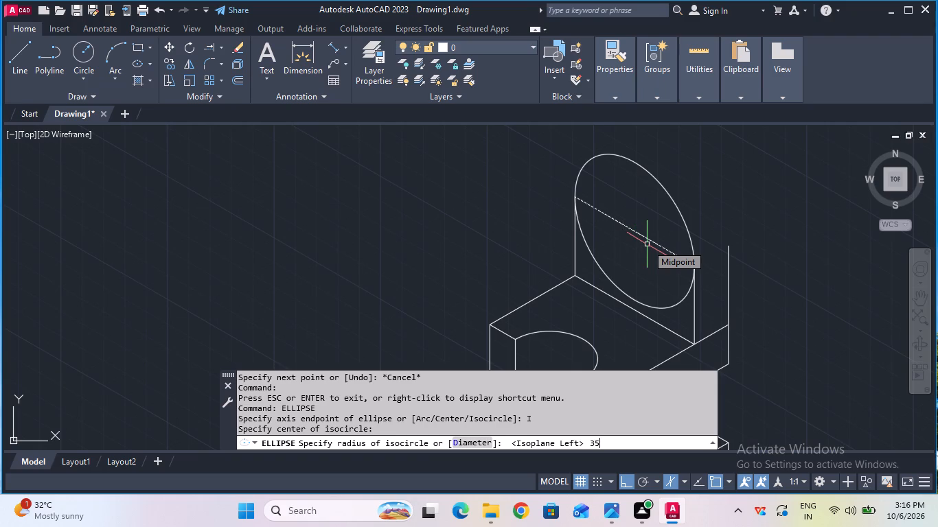
{"action": "key", "text": "Escape"}
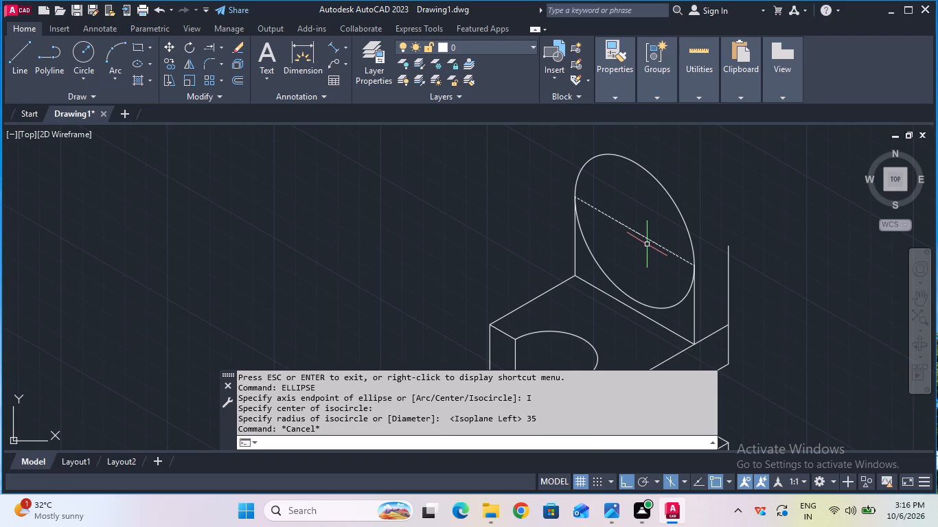
Trim away the lower half of the isocircle below the centre line, leaving the upright plate's rounded top.
{"action": "left_click", "coordinate": [219, 44]}
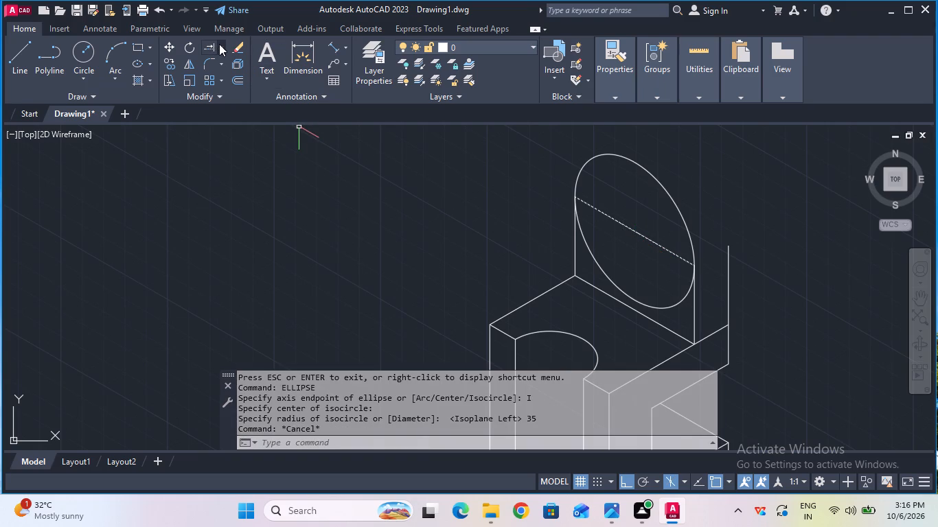
{"action": "double_click", "coordinate": [230, 71]}
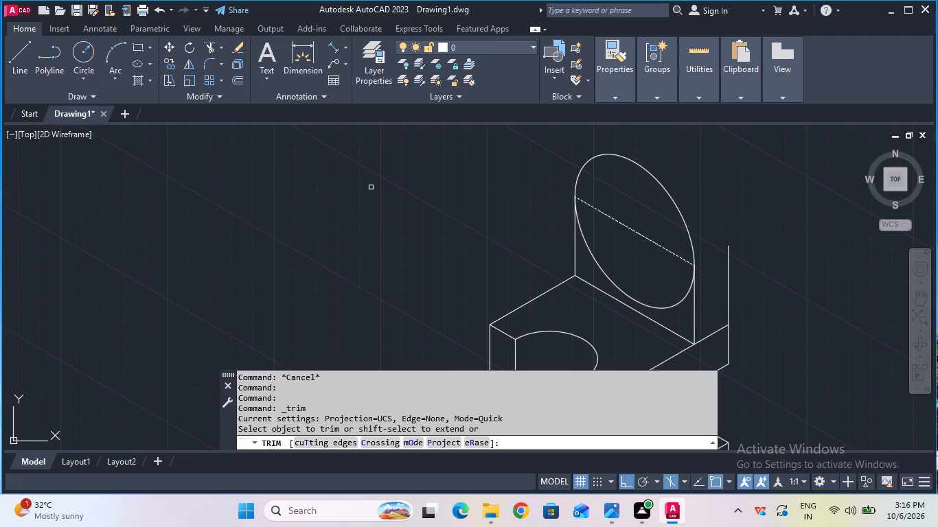
{"action": "left_click", "coordinate": [596, 258]}
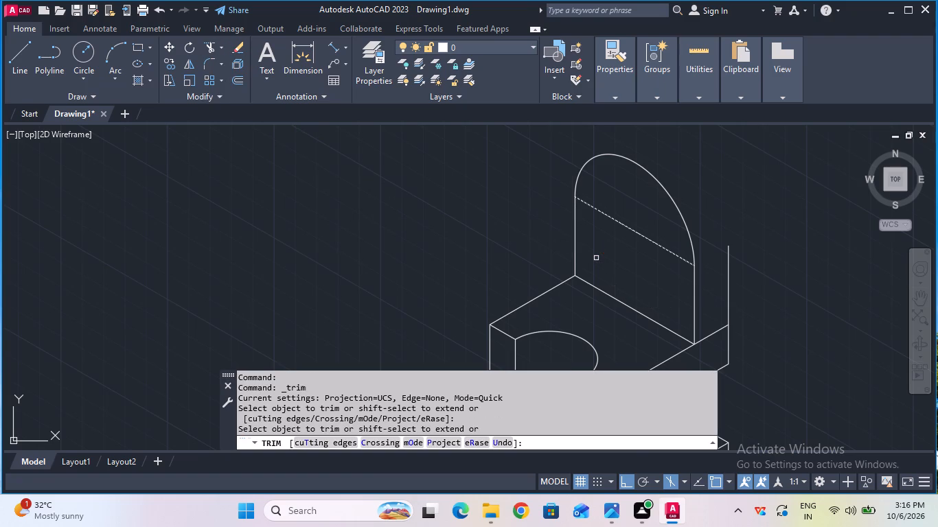
{"action": "key", "text": "Escape"}
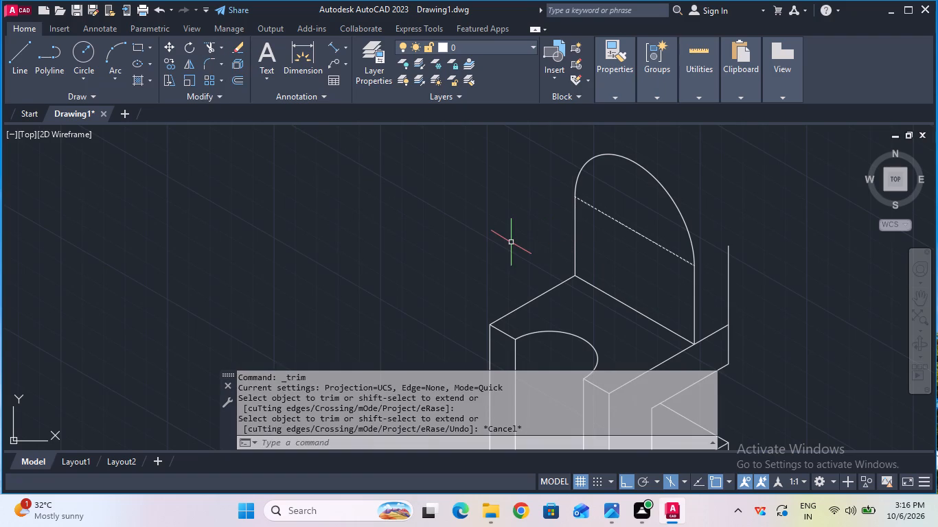
Copy the plate's top arc 20 mm at 30° from the centre line's midpoint, using the top isoplane.
{"action": "left_click", "coordinate": [172, 69]}
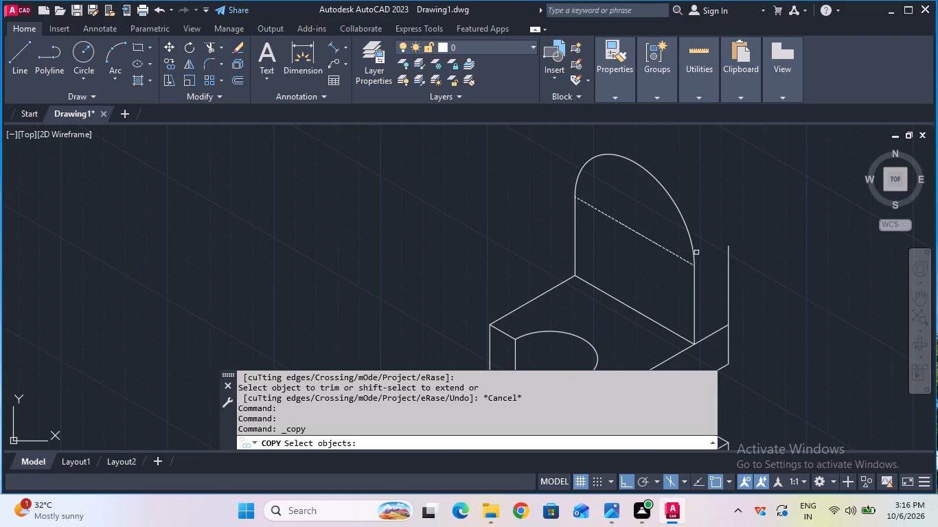
{"action": "left_click", "coordinate": [692, 253]}
{"action": "key", "text": "Return"}
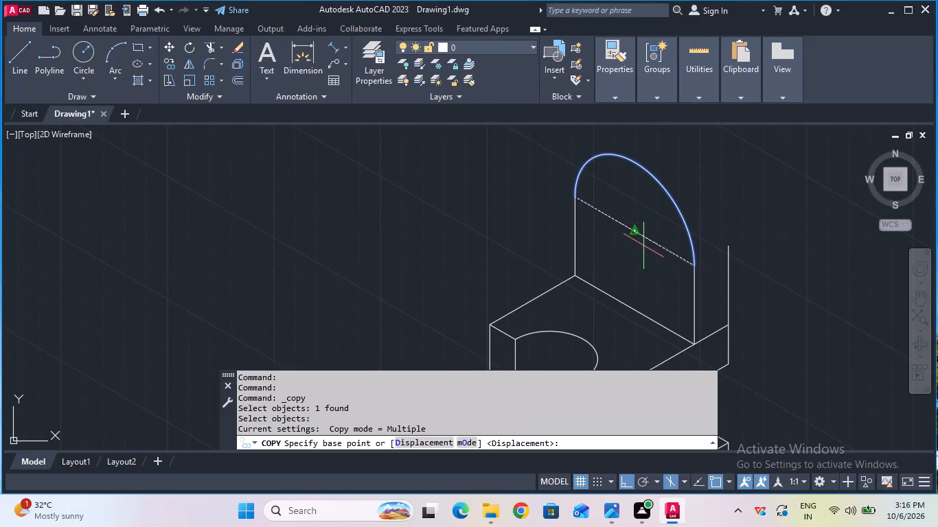
{"action": "left_click", "coordinate": [633, 231]}
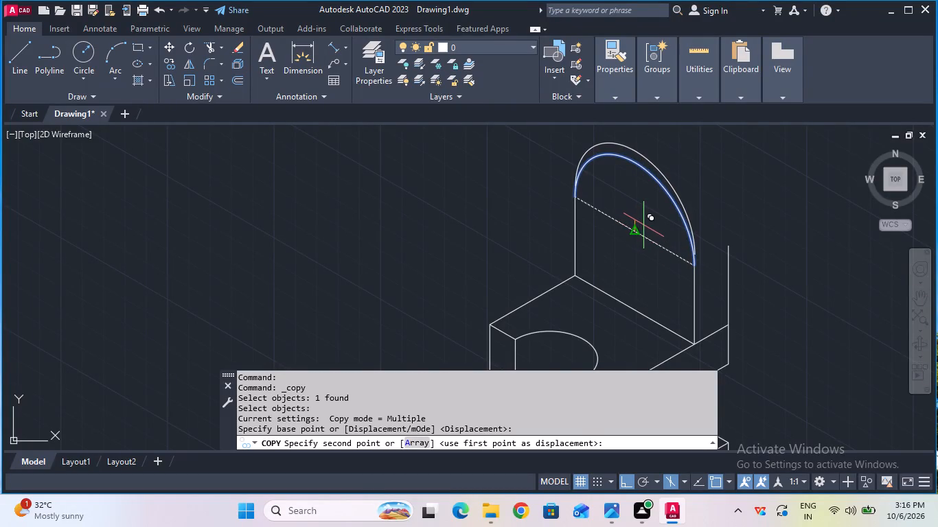
{"action": "key", "text": "F5"}
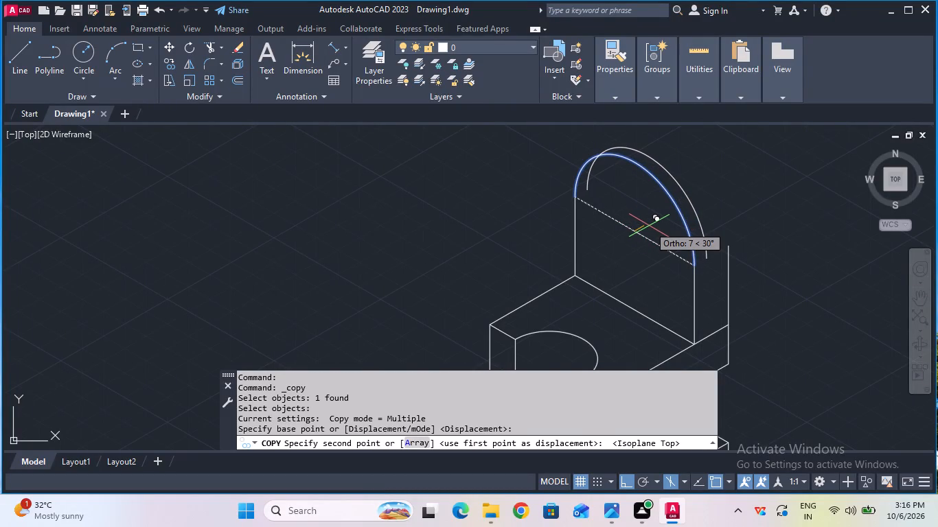
{"action": "type", "text": "20"}
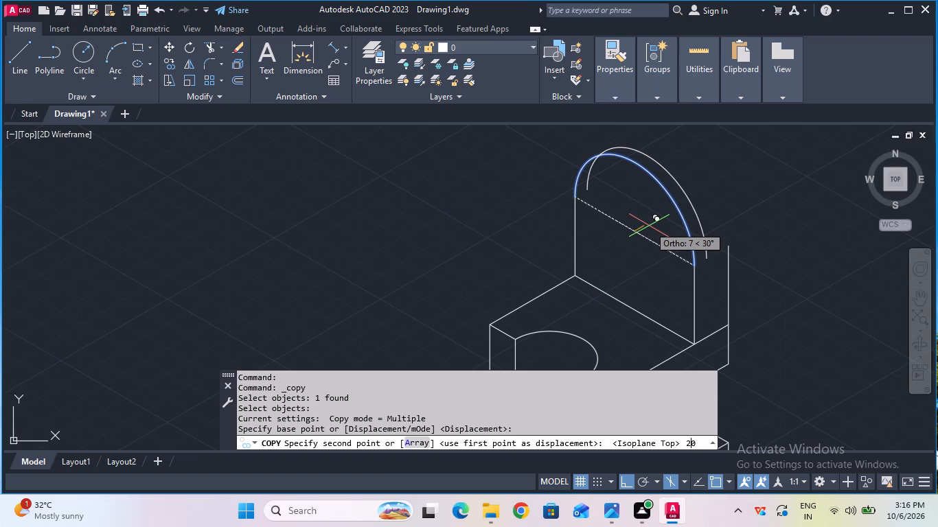
{"action": "key", "text": "Return"}
{"action": "key", "text": "Escape"}
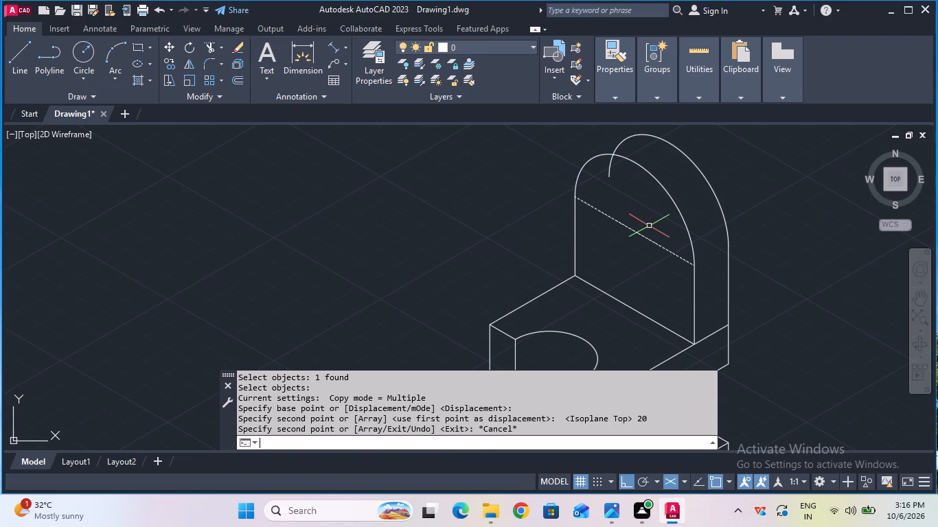
Trim the end of the copied rear arc that extends inside the front arc.
{"action": "left_click", "coordinate": [206, 50]}
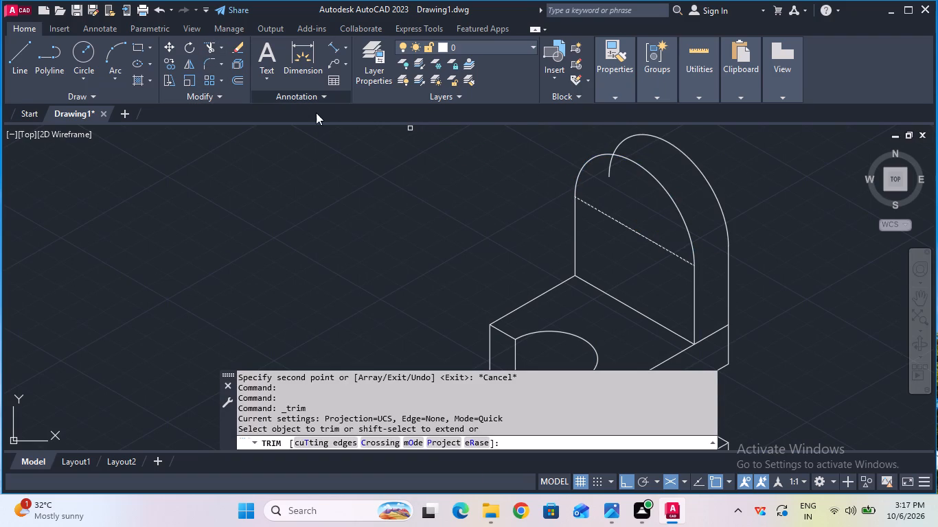
{"action": "left_click", "coordinate": [608, 173]}
{"action": "key", "text": "Escape"}
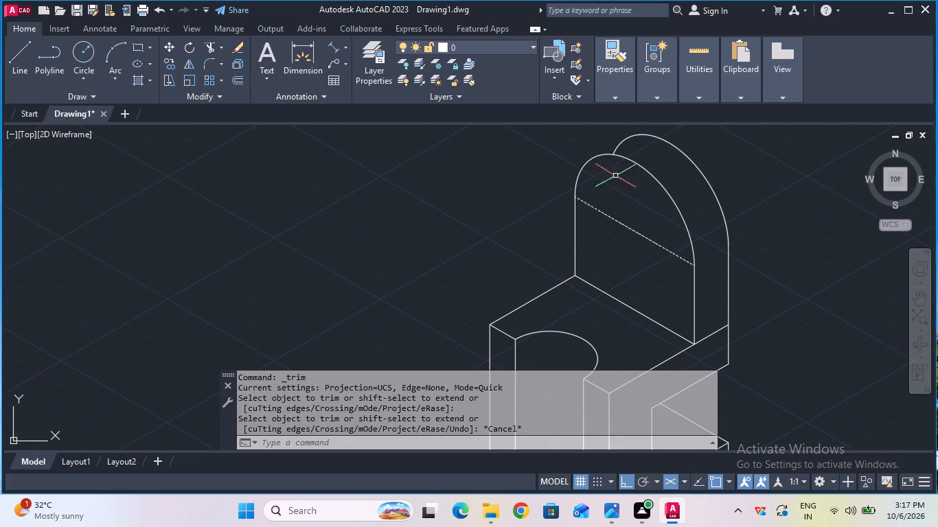
Draw a line joining the upper-left quadrants of the rear and front arcs at the top of the plate.
{"action": "left_click", "coordinate": [915, 302]}
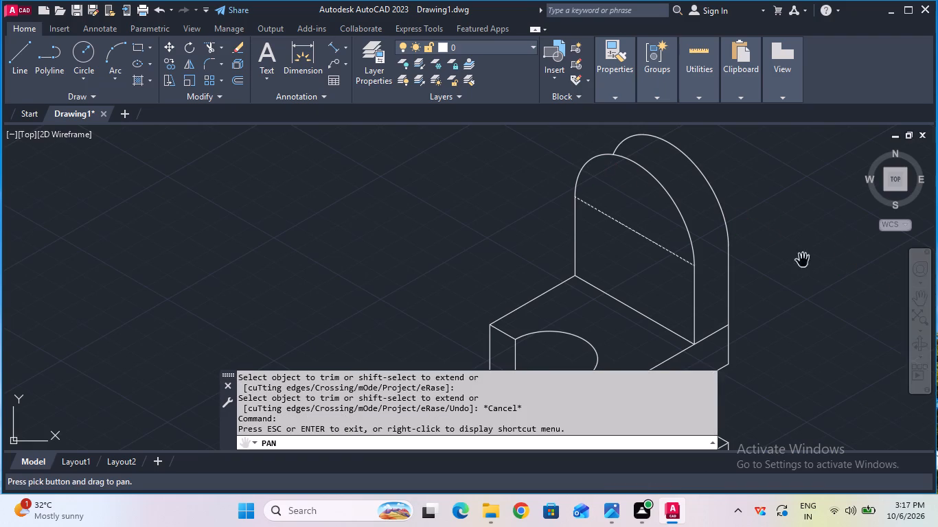
{"action": "left_click_drag", "start_coordinate": [778, 257], "coordinate": [804, 327]}
{"action": "key", "text": "Escape"}
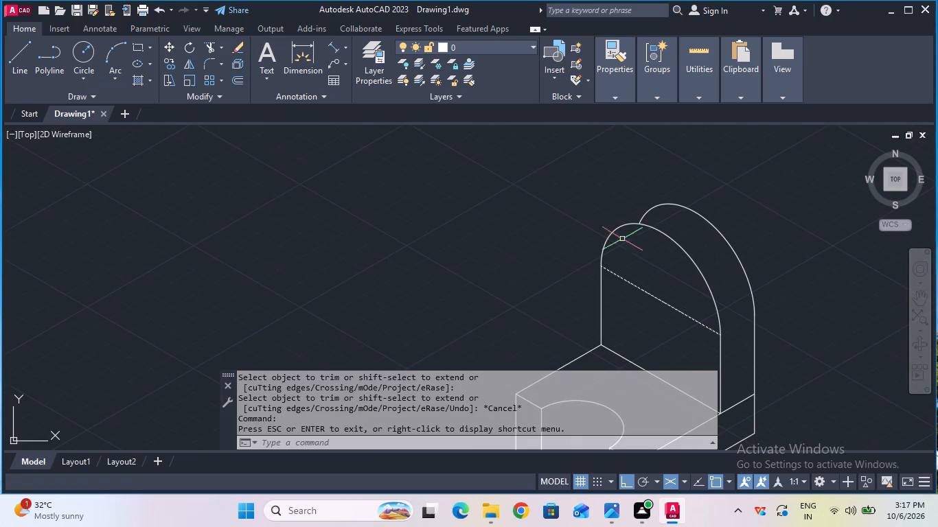
{"action": "left_click", "coordinate": [14, 70]}
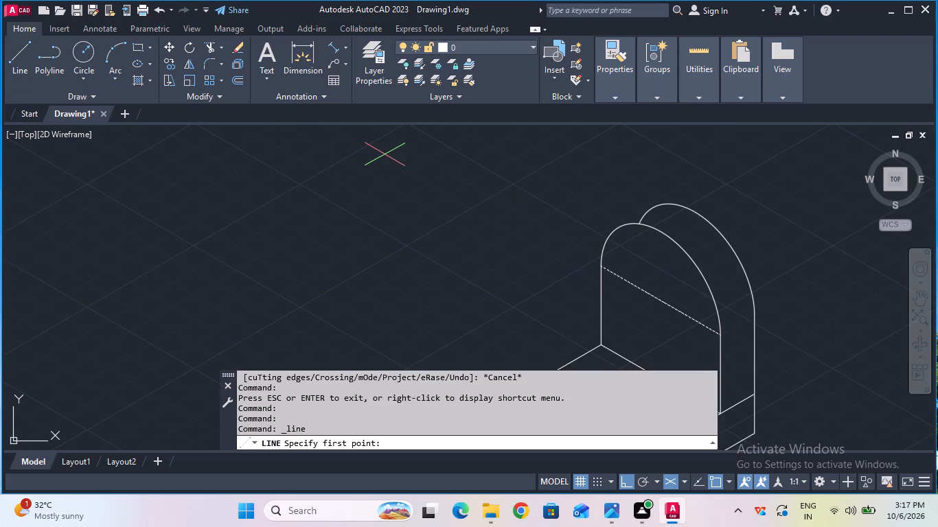
{"action": "left_click", "coordinate": [653, 207]}
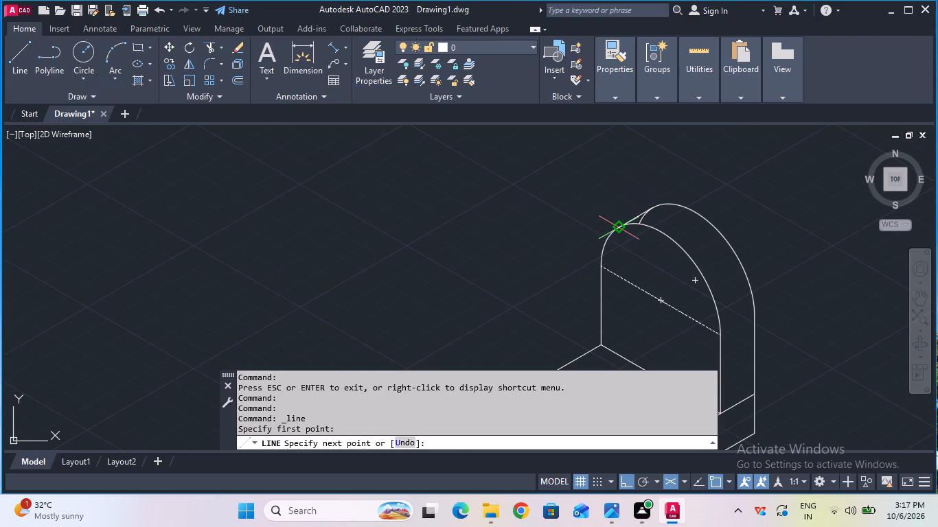
{"action": "left_click", "coordinate": [619, 223]}
{"action": "key", "text": "Escape"}
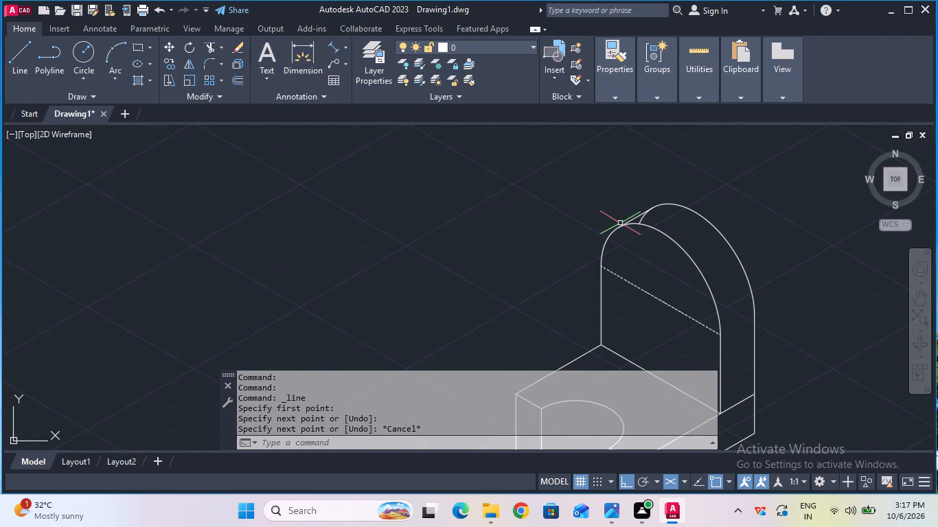
Trim the short piece of the rear arc between the connecting line and the front arc.
{"action": "scroll", "coordinate": [636, 215], "scroll_direction": "up", "scroll_amount": 2, "text": "ctrl"}
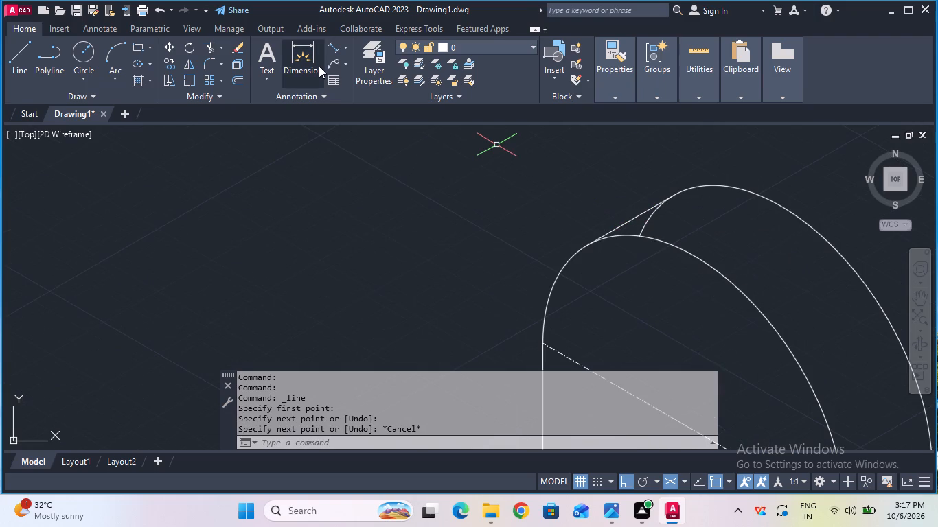
{"action": "left_click", "coordinate": [215, 49]}
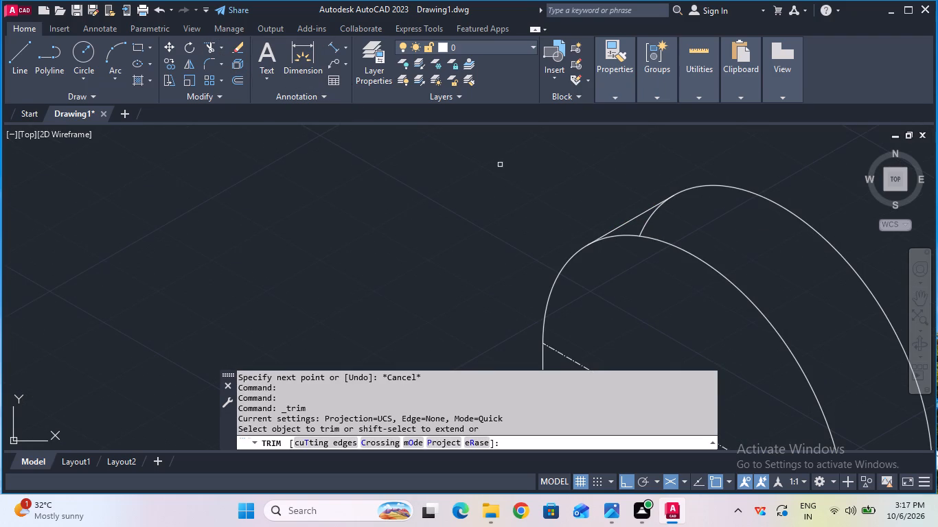
{"action": "left_click", "coordinate": [645, 226]}
{"action": "key", "text": "Escape"}
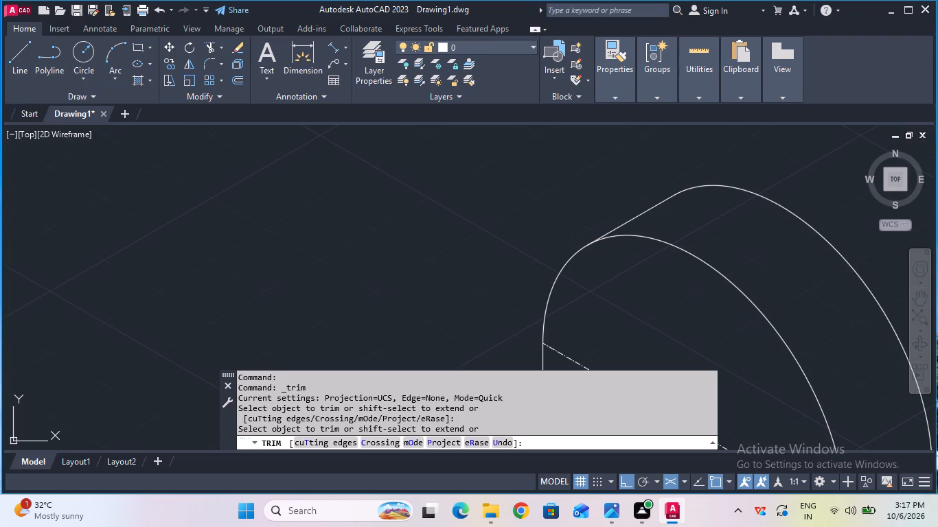
Examine the block's lower front edge where it meets the bottom arc of the semicircular recess.
{"action": "scroll", "coordinate": [645, 226], "scroll_direction": "down", "scroll_amount": 3, "text": "ctrl"}
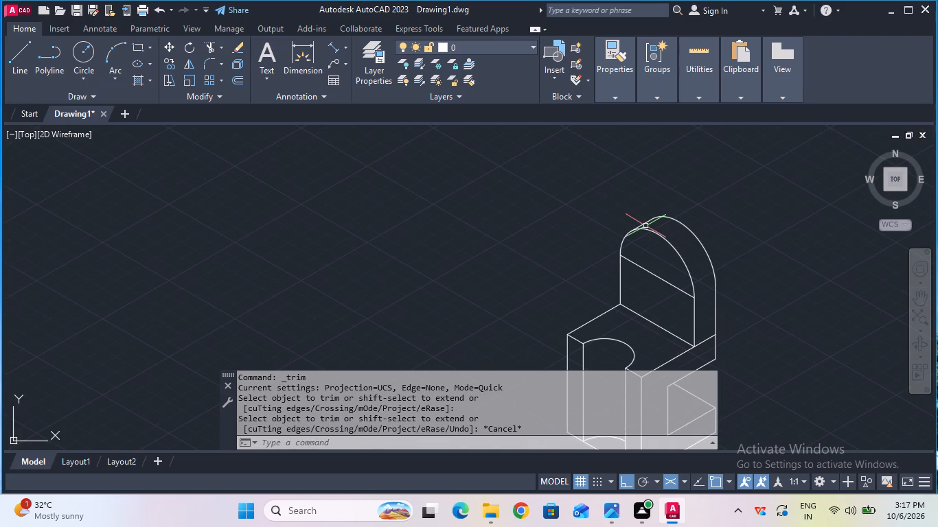
{"action": "left_click", "coordinate": [913, 301]}
{"action": "left_click_drag", "start_coordinate": [840, 371], "coordinate": [829, 255]}
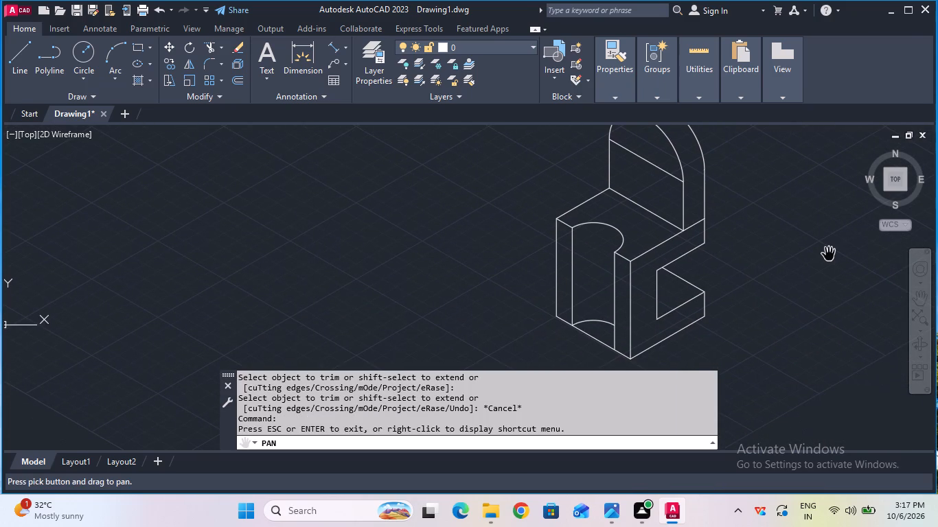
{"action": "key", "text": "Escape"}
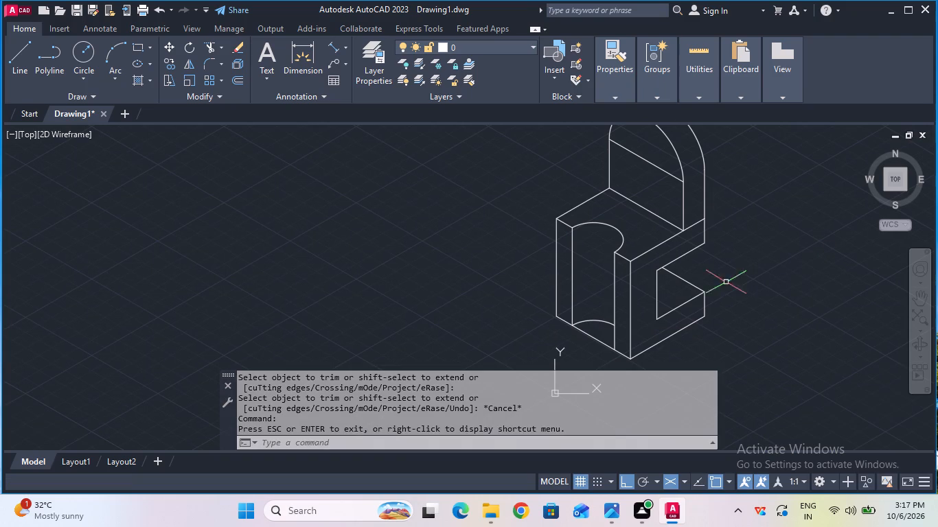
{"action": "scroll", "coordinate": [593, 331], "scroll_direction": "up", "scroll_amount": 3, "text": "ctrl"}
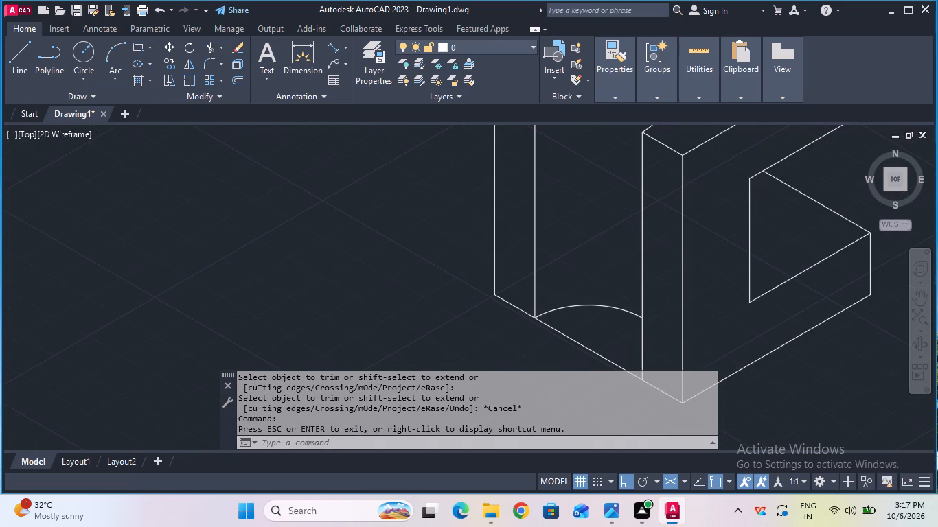
{"action": "scroll", "coordinate": [527, 312], "scroll_direction": "up", "scroll_amount": 3, "text": "ctrl"}
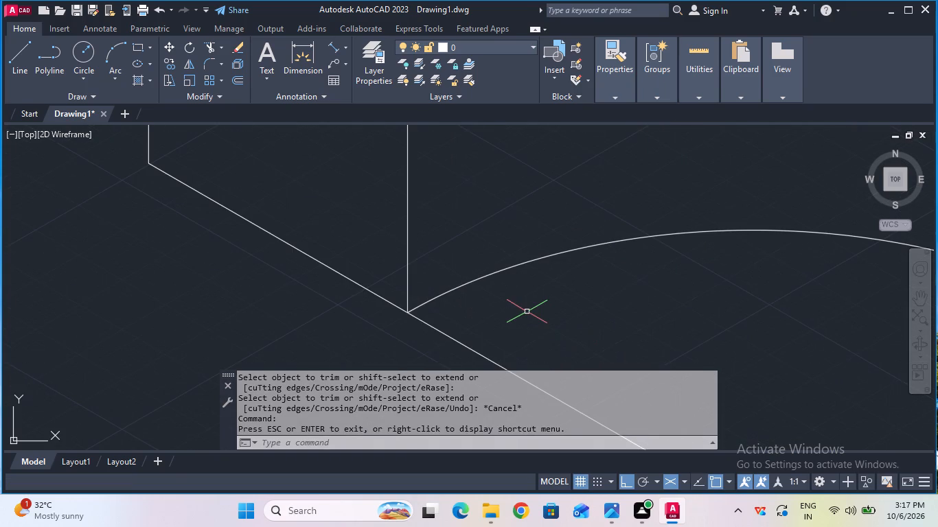
{"action": "scroll", "coordinate": [527, 312], "scroll_direction": "down", "scroll_amount": 4, "text": "ctrl"}
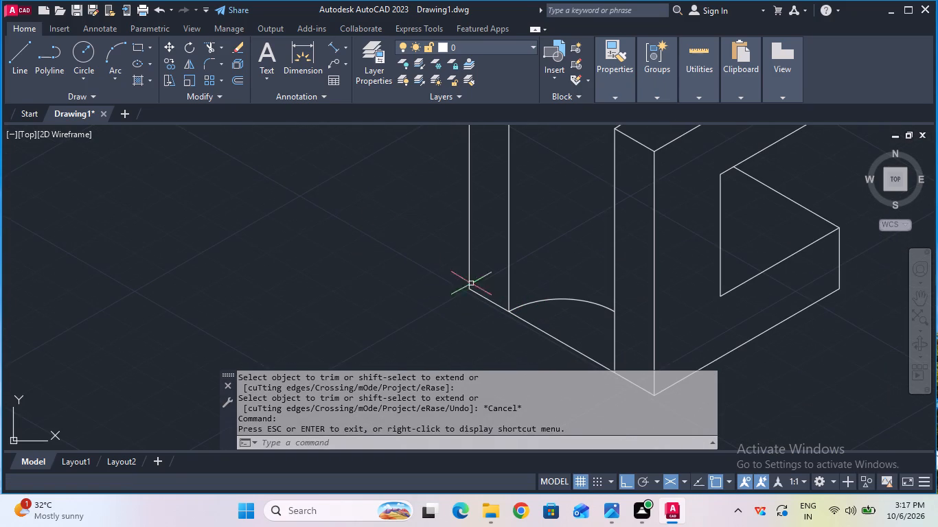
Trim the straight lower front edge of the block where it spans the semicircular recess.
{"action": "left_click", "coordinate": [211, 52]}
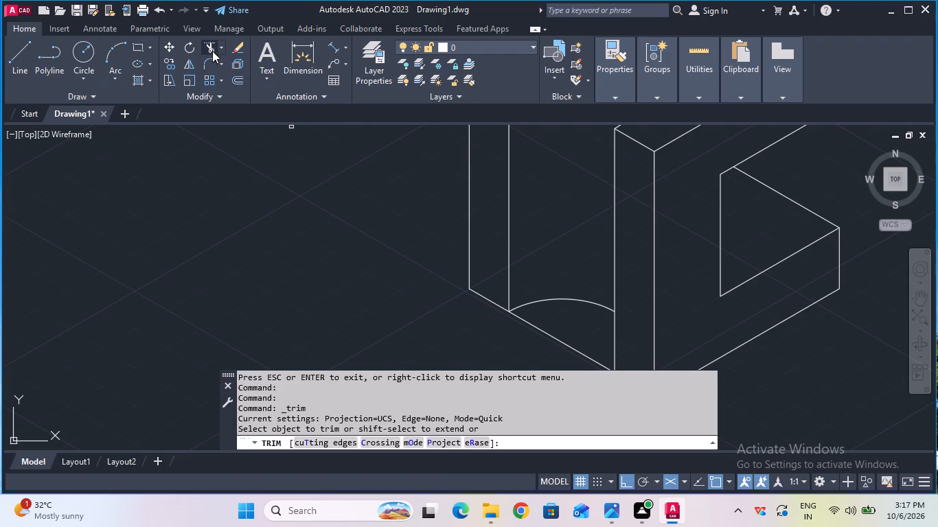
{"action": "left_click", "coordinate": [530, 326]}
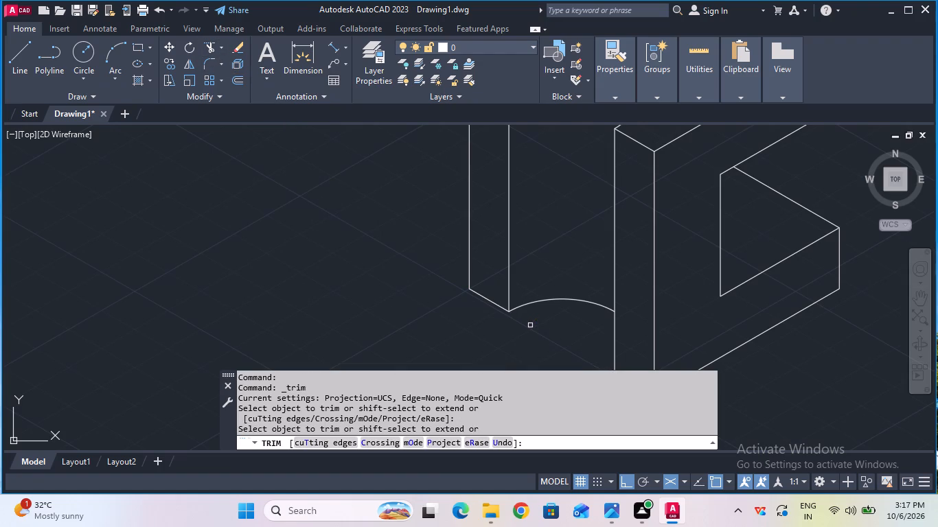
{"action": "scroll", "coordinate": [530, 325], "scroll_direction": "down", "scroll_amount": 2, "text": "ctrl"}
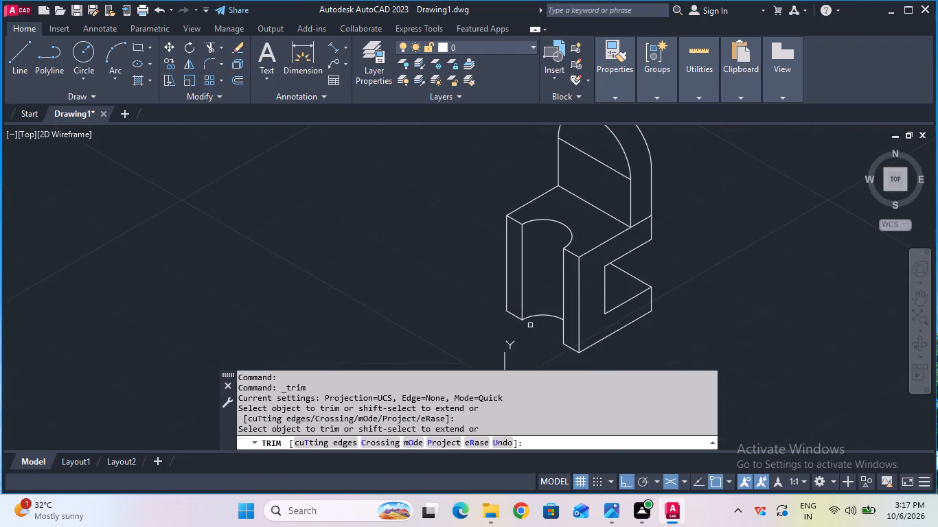
{"action": "key", "text": "Escape"}
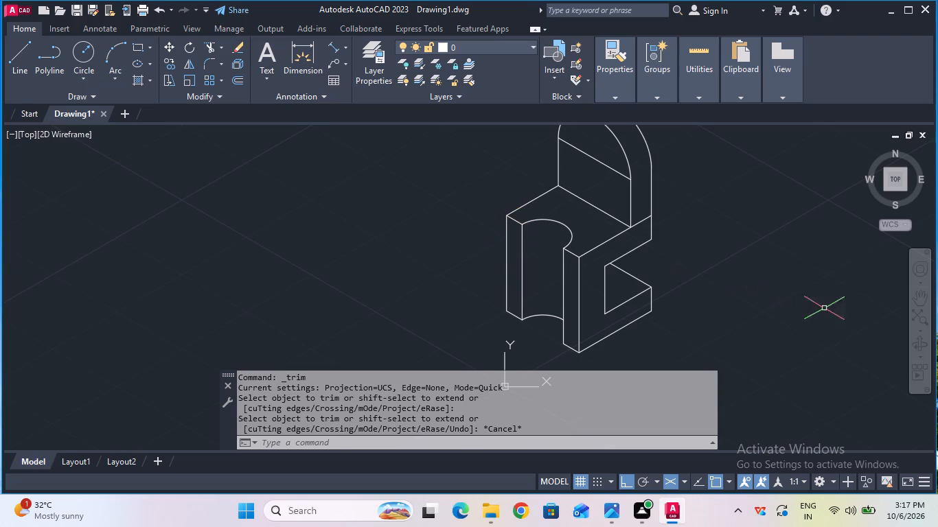
Draw a 35 mm diameter isocircle on the left isoplane, centred on the midpoint of the line across the upright plate.
{"action": "left_click", "coordinate": [915, 294]}
{"action": "left_click_drag", "start_coordinate": [676, 226], "coordinate": [719, 283]}
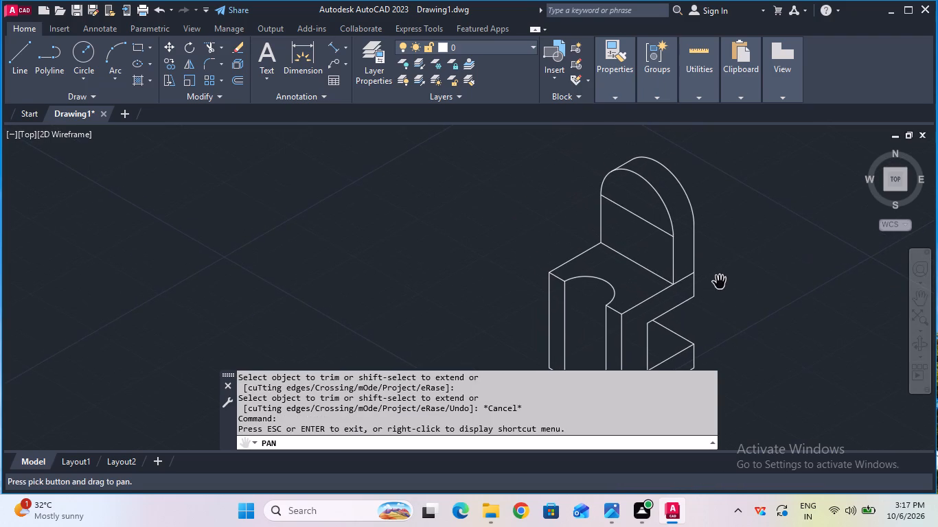
{"action": "key", "text": "Escape"}
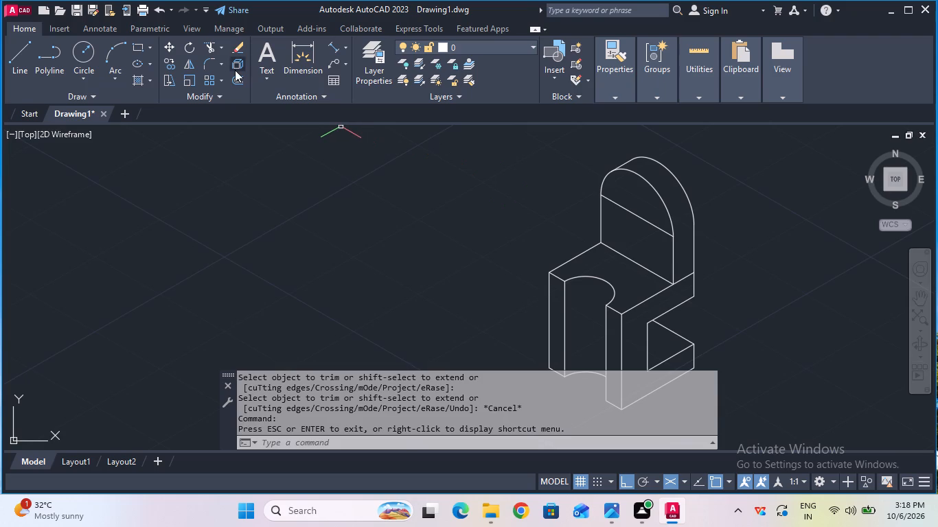
{"action": "type", "text": "ell"}
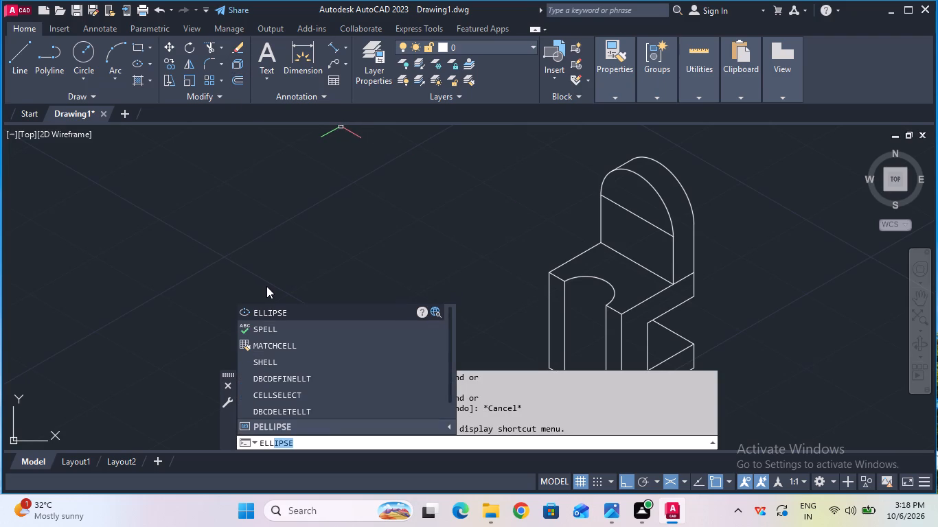
{"action": "left_click", "coordinate": [277, 307]}
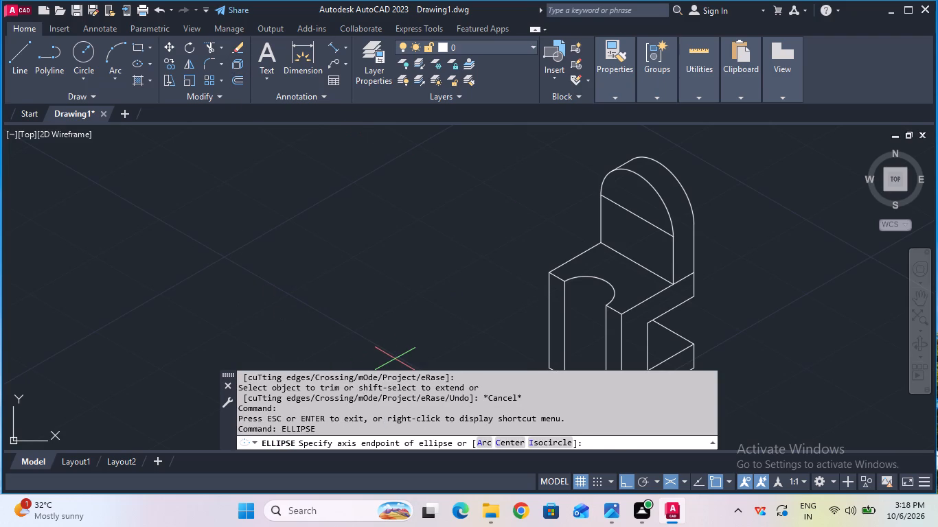
{"action": "left_click", "coordinate": [552, 438]}
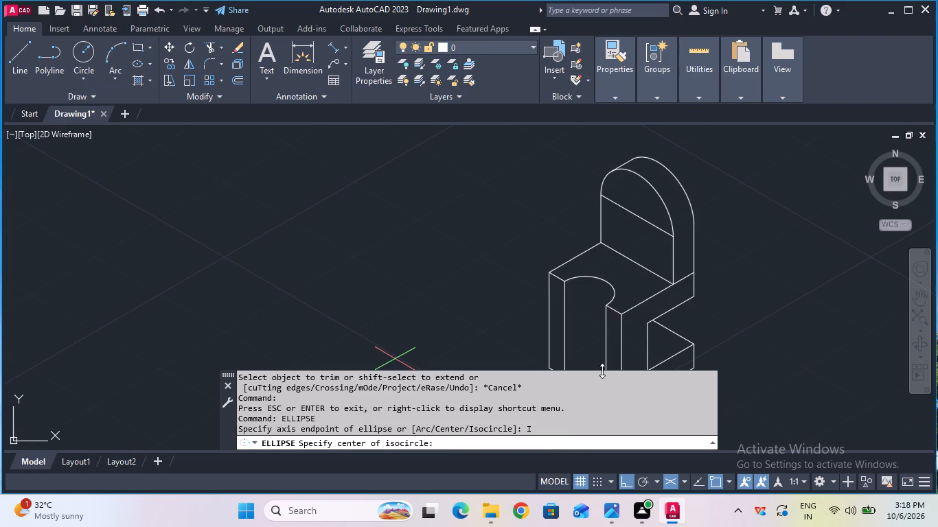
{"action": "left_click", "coordinate": [636, 215]}
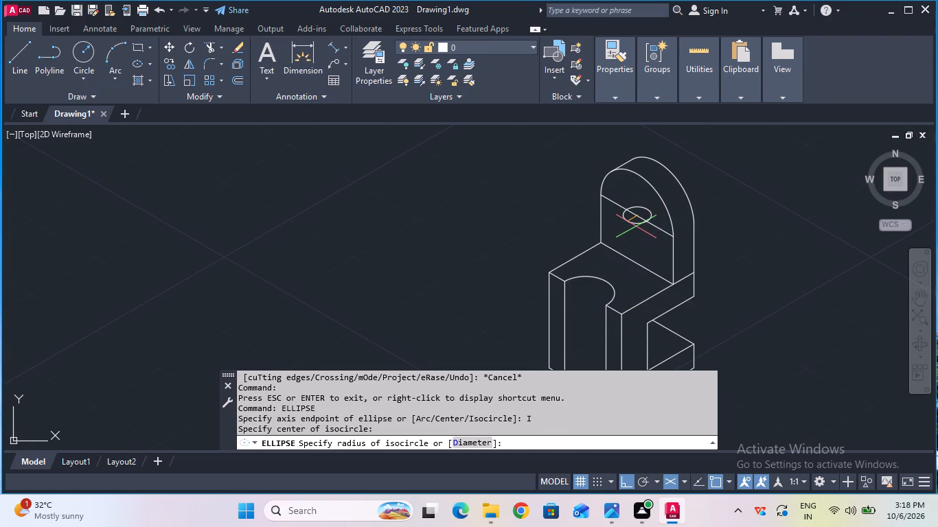
{"action": "key", "text": "F5"}
{"action": "key", "text": "F5"}
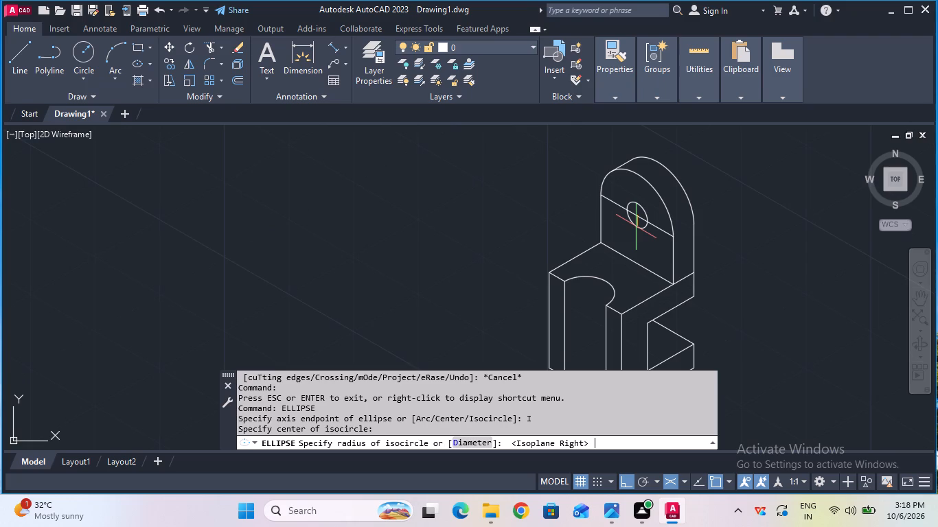
{"action": "key", "text": "1"}
{"action": "key", "text": "7"}
{"action": "key", "text": "BackSpace"}
{"action": "key", "text": "BackSpace"}
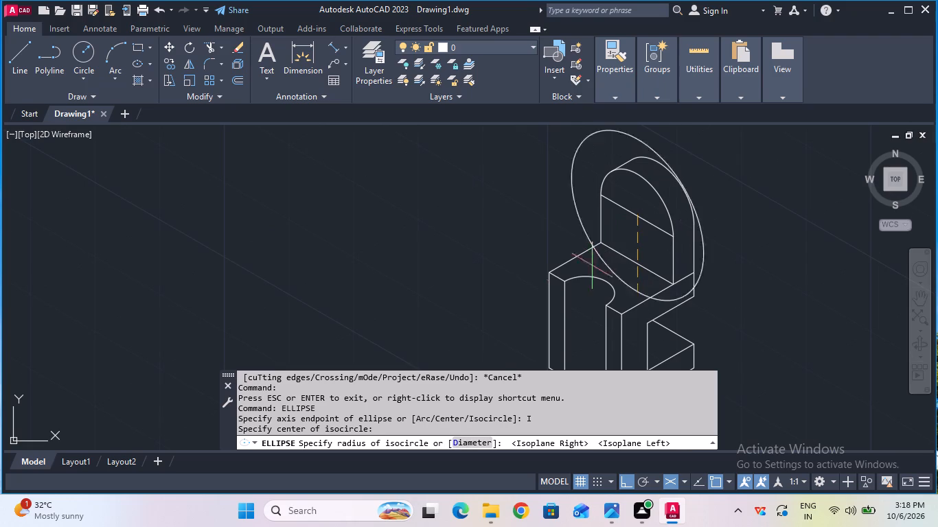
{"action": "left_click", "coordinate": [470, 442]}
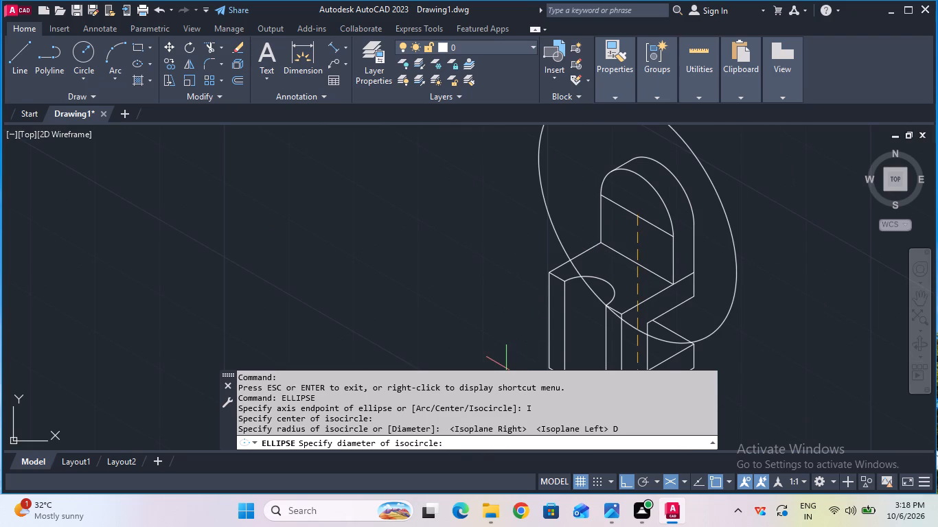
{"action": "type", "text": "35"}
{"action": "key", "text": "Return"}
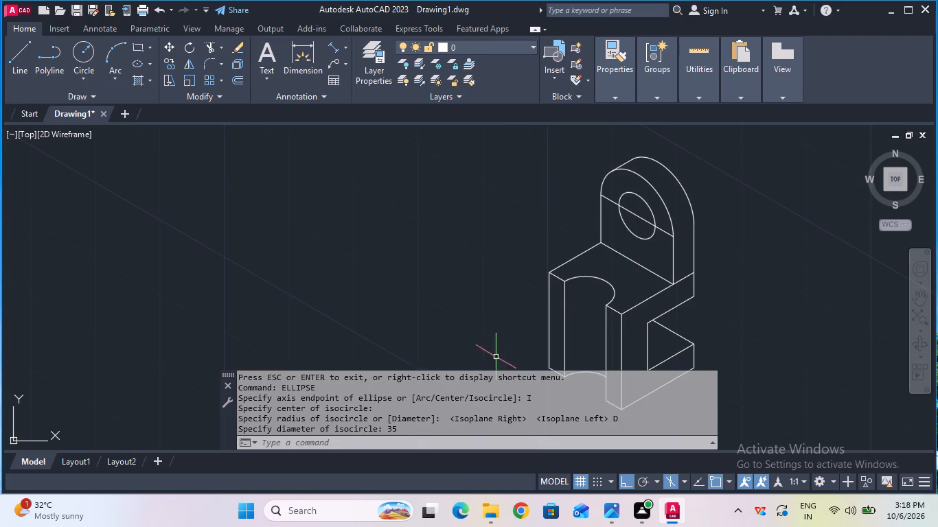
Copy the hole's isocircle 20 mm towards the rear along the upright plate's thickness, using the top isoplane.
{"action": "left_click", "coordinate": [168, 67]}
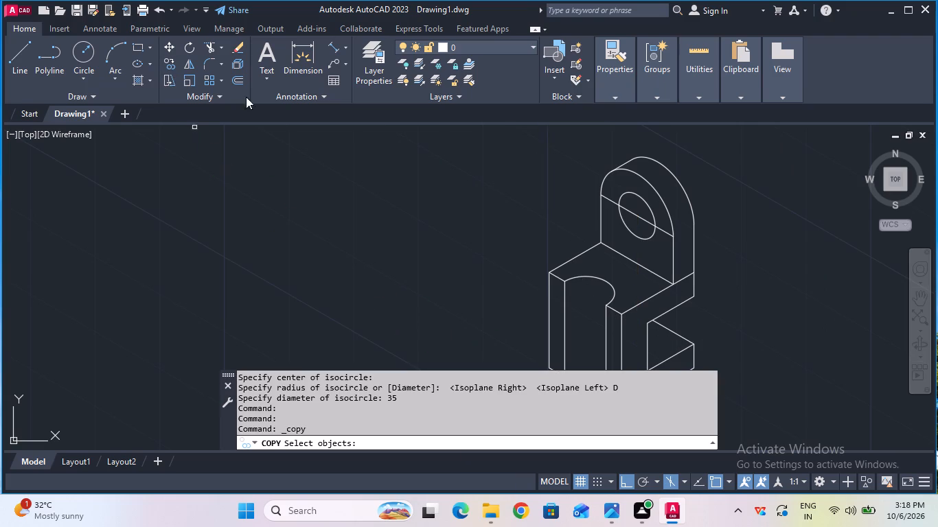
{"action": "left_click", "coordinate": [641, 198]}
{"action": "key", "text": "Return"}
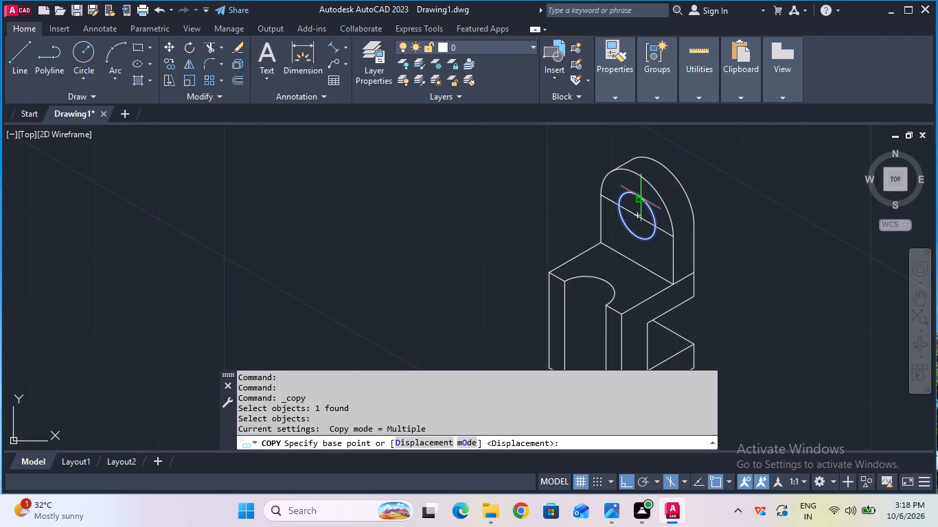
{"action": "left_click", "coordinate": [640, 211]}
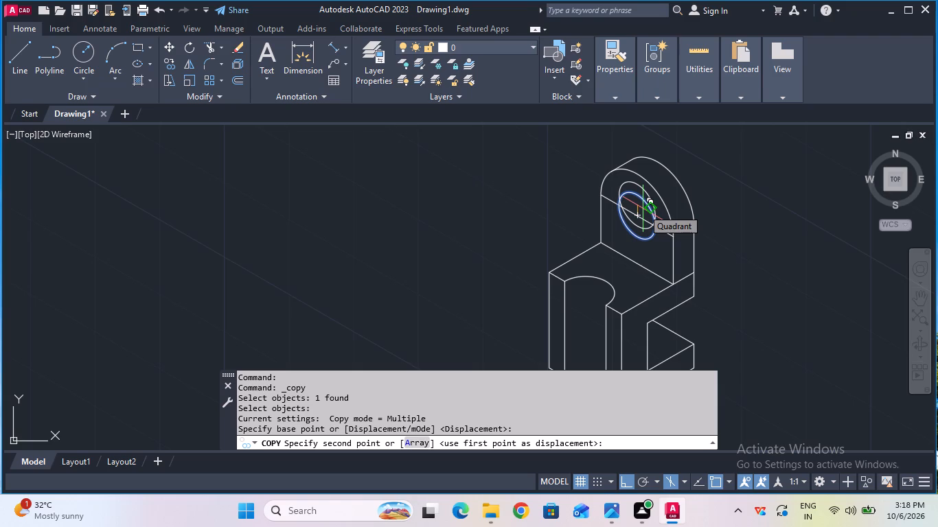
{"action": "key", "text": "F5"}
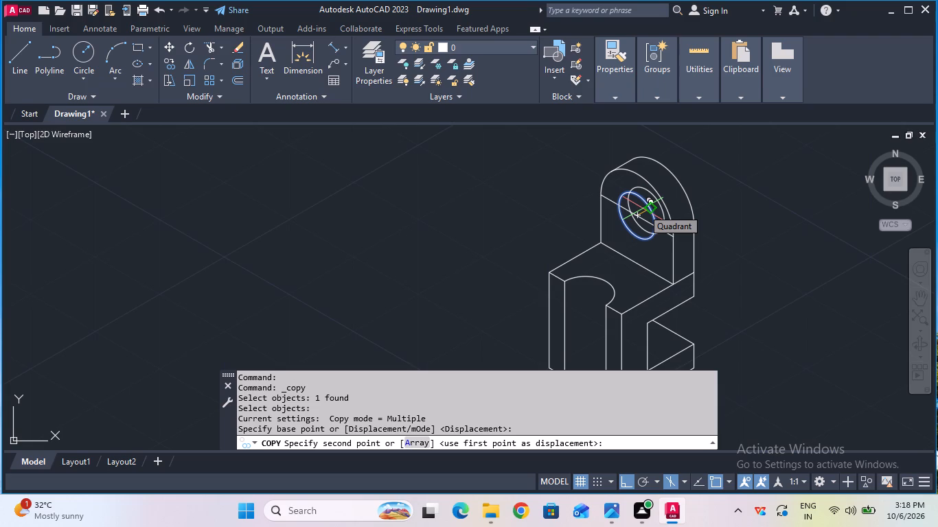
{"action": "key", "text": "2"}
{"action": "key", "text": "0"}
{"action": "key", "text": "Return"}
{"action": "key", "text": "Escape"}
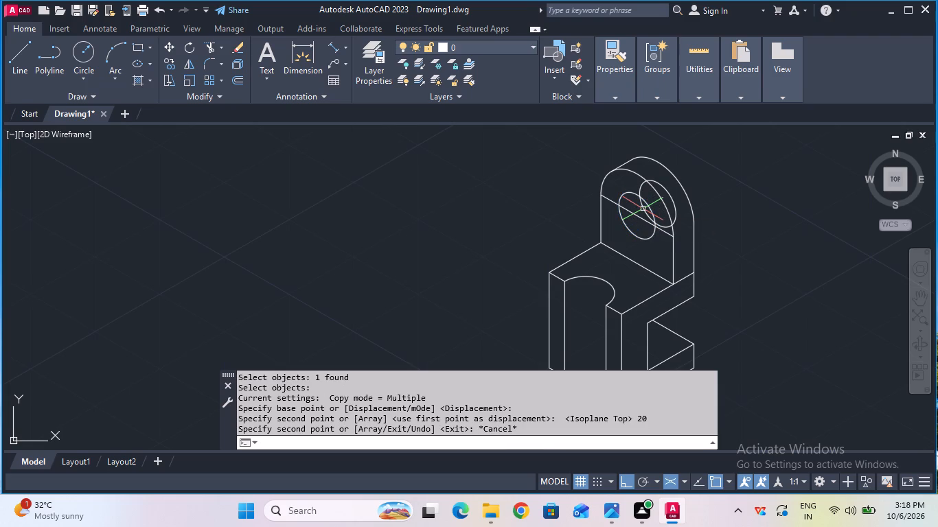
Trim the parts of the copied isocircle outside the front hole, leaving only the arc seen through the opening.
{"action": "left_click", "coordinate": [211, 45]}
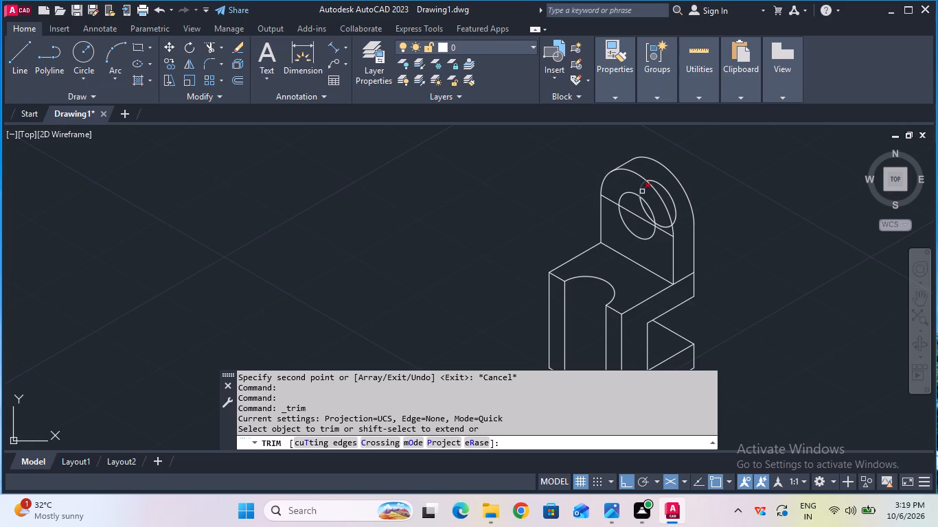
{"action": "left_click", "coordinate": [641, 191]}
{"action": "left_click", "coordinate": [661, 187]}
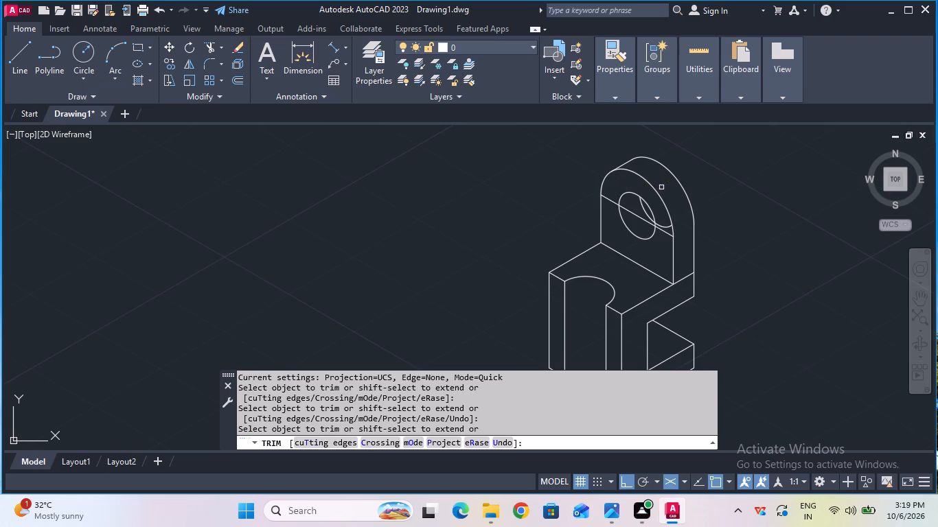
{"action": "left_click", "coordinate": [661, 226]}
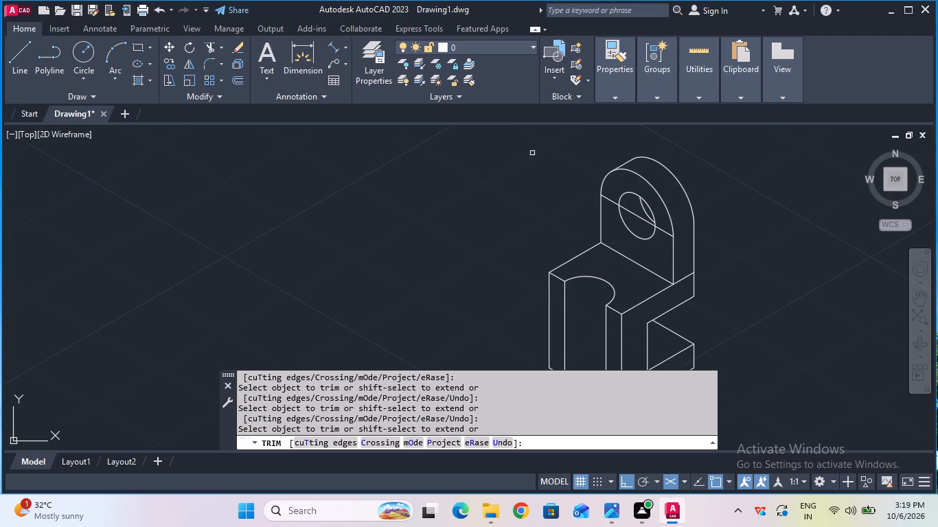
{"action": "key", "text": "Escape"}
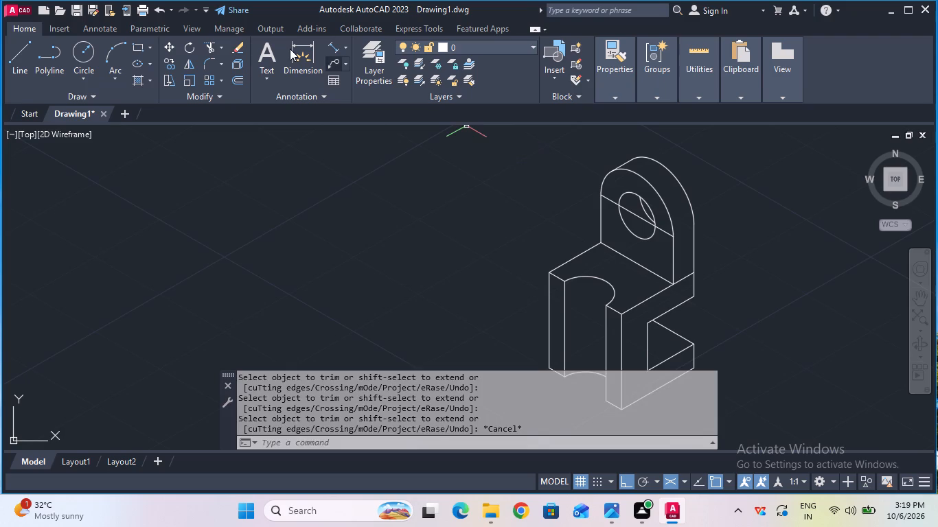
Trim the short edge at the foot of the upright plate's side face, between its front and rear vertical edges.
{"action": "left_click", "coordinate": [212, 47]}
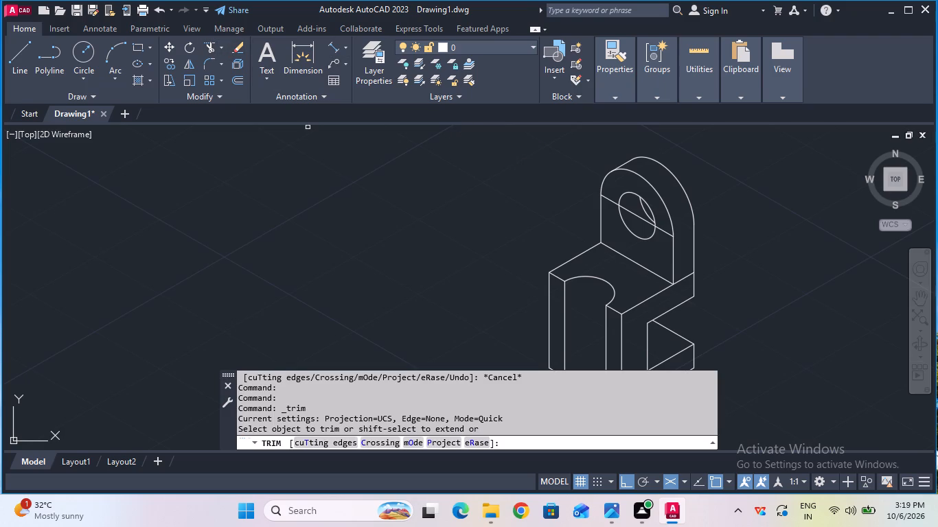
{"action": "left_click", "coordinate": [683, 279]}
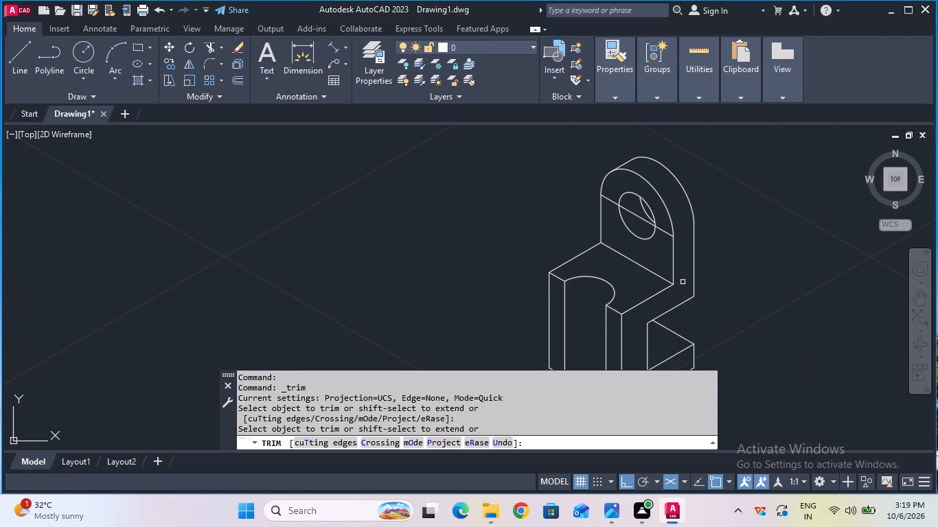
{"action": "key", "text": "Escape"}
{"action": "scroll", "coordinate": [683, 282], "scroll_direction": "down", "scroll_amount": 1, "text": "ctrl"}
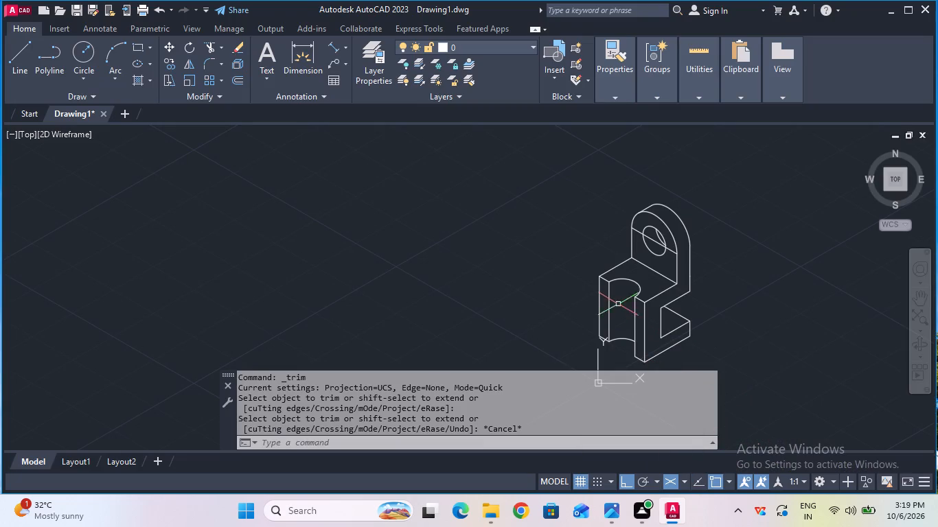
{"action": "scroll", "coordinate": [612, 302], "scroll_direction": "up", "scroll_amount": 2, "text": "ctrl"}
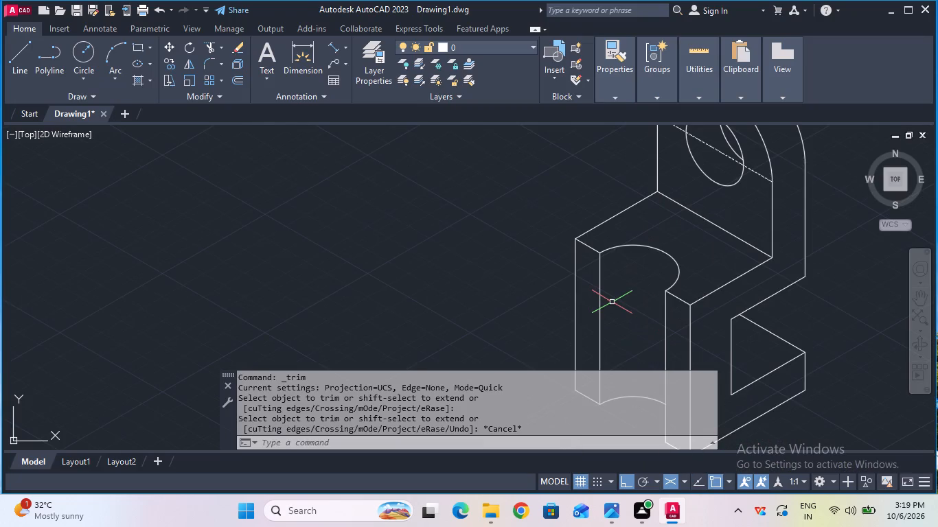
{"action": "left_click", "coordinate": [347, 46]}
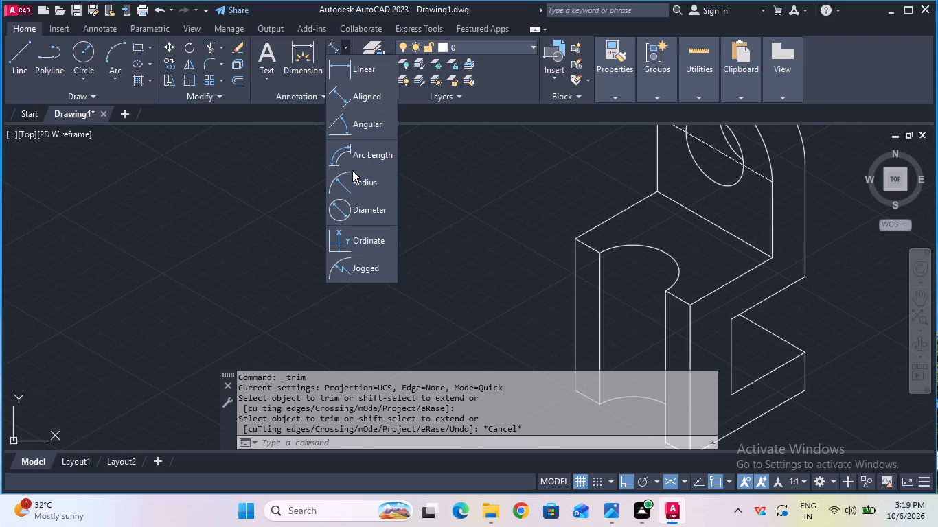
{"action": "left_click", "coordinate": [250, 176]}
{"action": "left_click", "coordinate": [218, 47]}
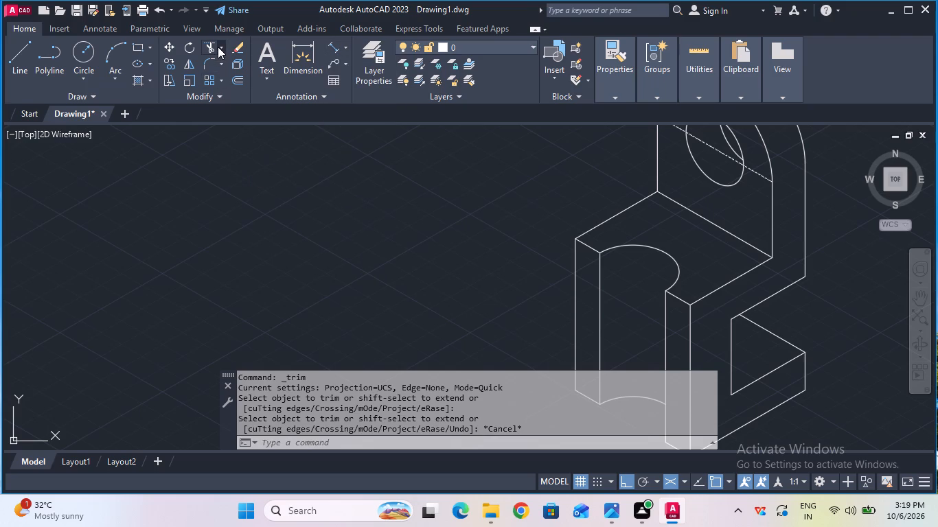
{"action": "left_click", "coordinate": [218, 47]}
Draw a 17.5 mm vertical centreline upward from the hole's centre on the right isoplane, using a dash-dot linetype.
{"action": "left_click", "coordinate": [614, 81]}
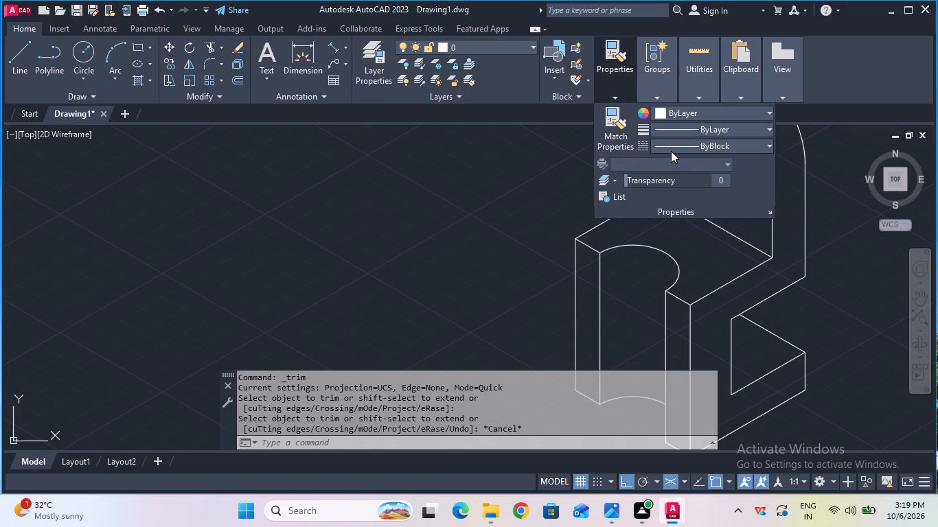
{"action": "left_click", "coordinate": [671, 149]}
{"action": "double_click", "coordinate": [683, 190]}
{"action": "double_click", "coordinate": [13, 48]}
{"action": "scroll", "coordinate": [417, 196], "scroll_direction": "down", "scroll_amount": 1, "text": "ctrl"}
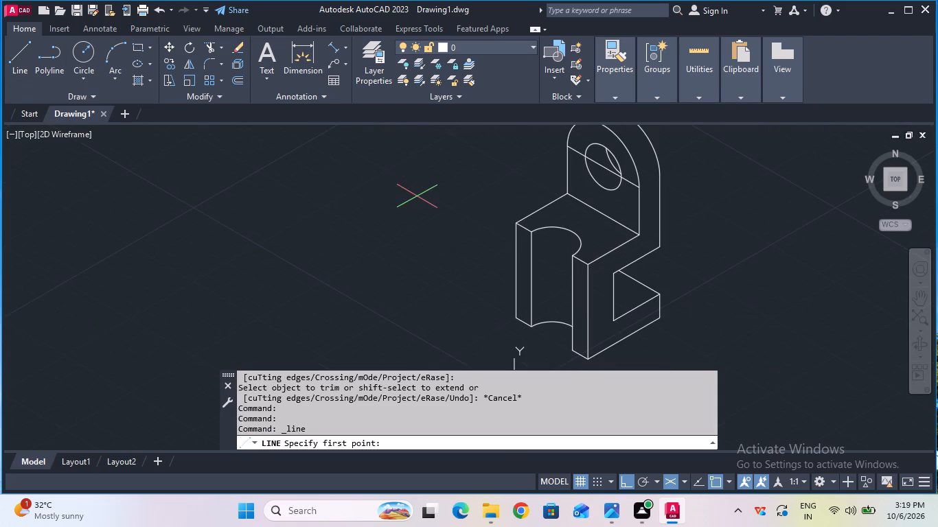
{"action": "double_click", "coordinate": [602, 166]}
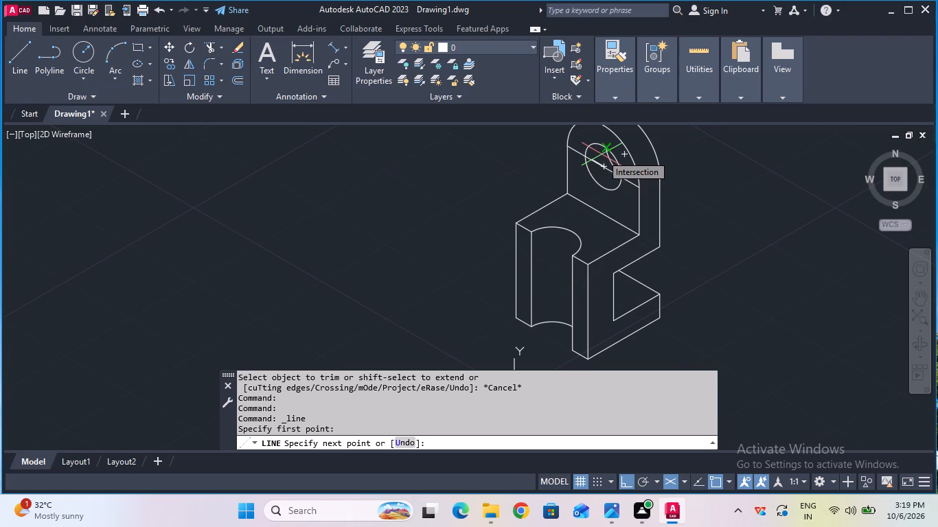
{"action": "key", "text": "F5"}
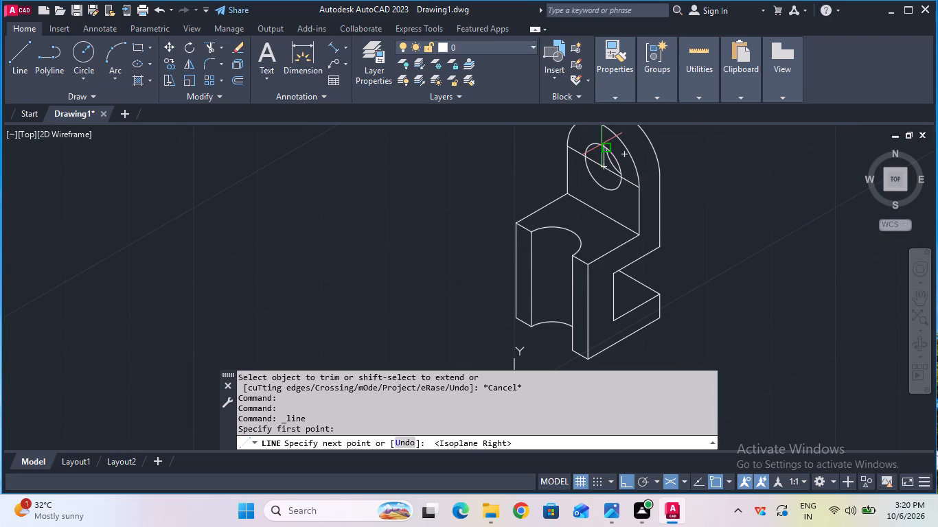
{"action": "type", "text": "17.5"}
{"action": "key", "text": "Return"}
{"action": "key", "text": "Escape"}
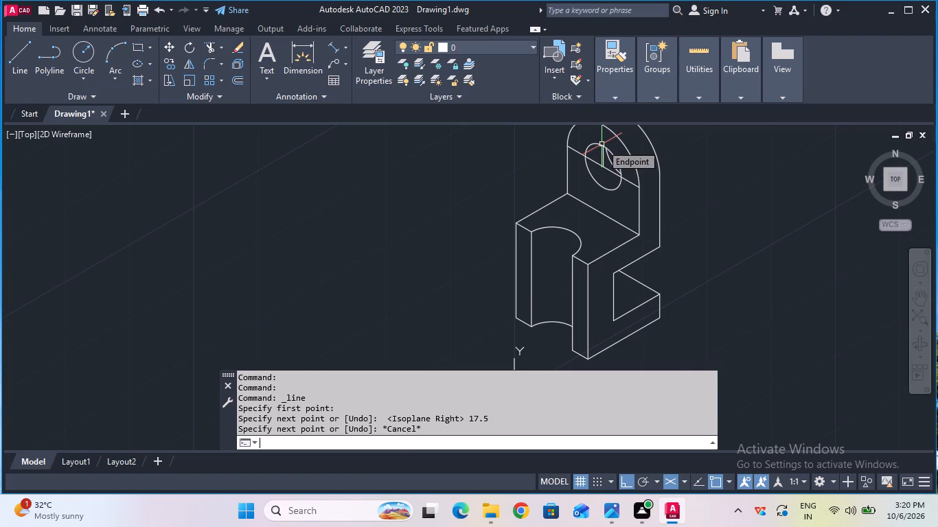
Extend the hole's vertical centreline down to the lower edge of the hole's isocircle.
{"action": "scroll", "coordinate": [602, 159], "scroll_direction": "up", "scroll_amount": 3, "text": "ctrl"}
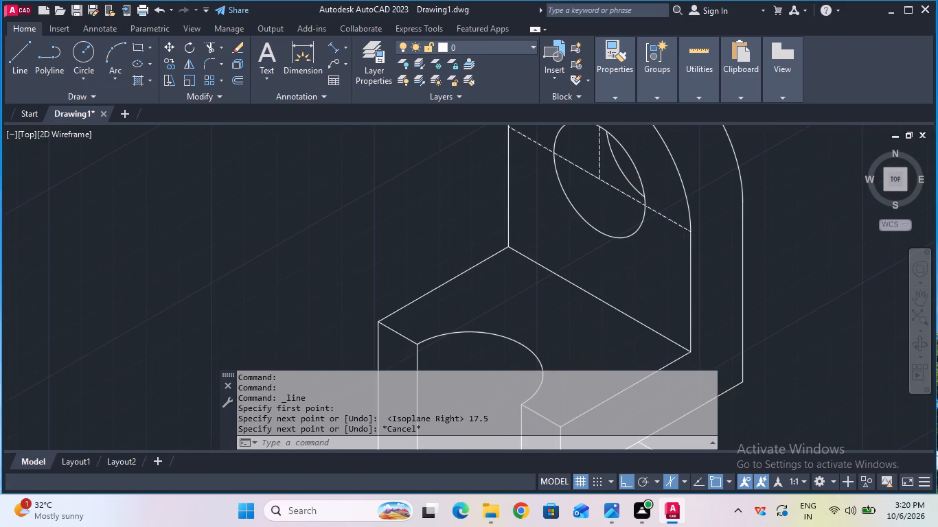
{"action": "left_click", "coordinate": [223, 50]}
{"action": "left_click", "coordinate": [225, 102]}
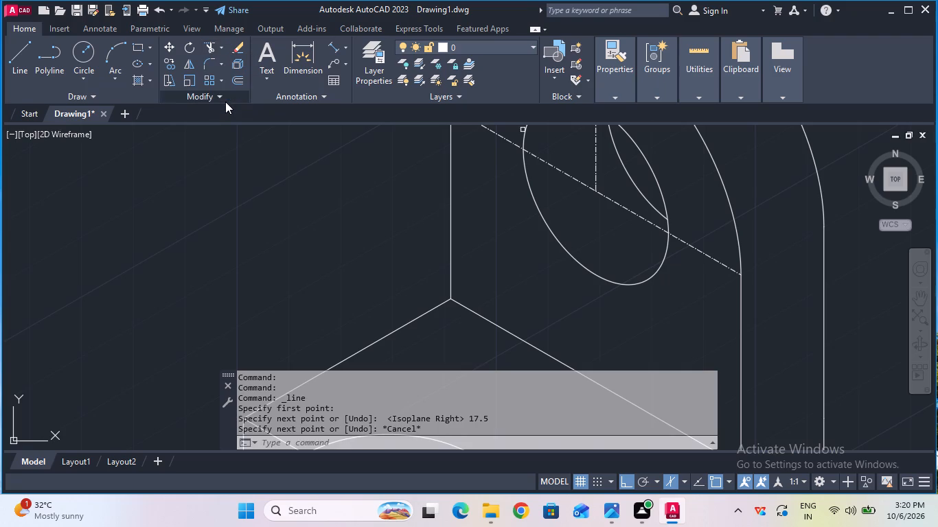
{"action": "left_click", "coordinate": [594, 170]}
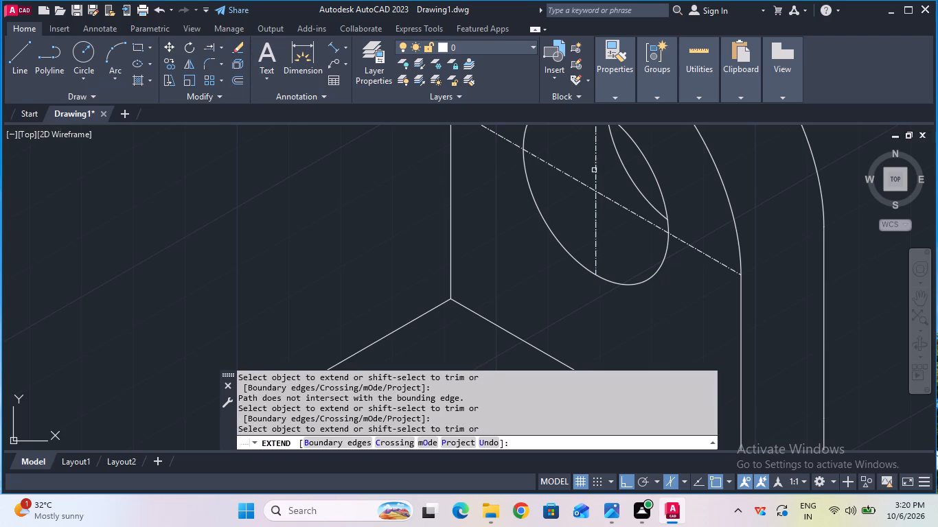
{"action": "key", "text": "Escape"}
Draw a dash-dot line on the left isoplane across the top opening of the semicircular recess, joining the arc's two ends.
{"action": "scroll", "coordinate": [557, 246], "scroll_direction": "down", "scroll_amount": 2, "text": "ctrl"}
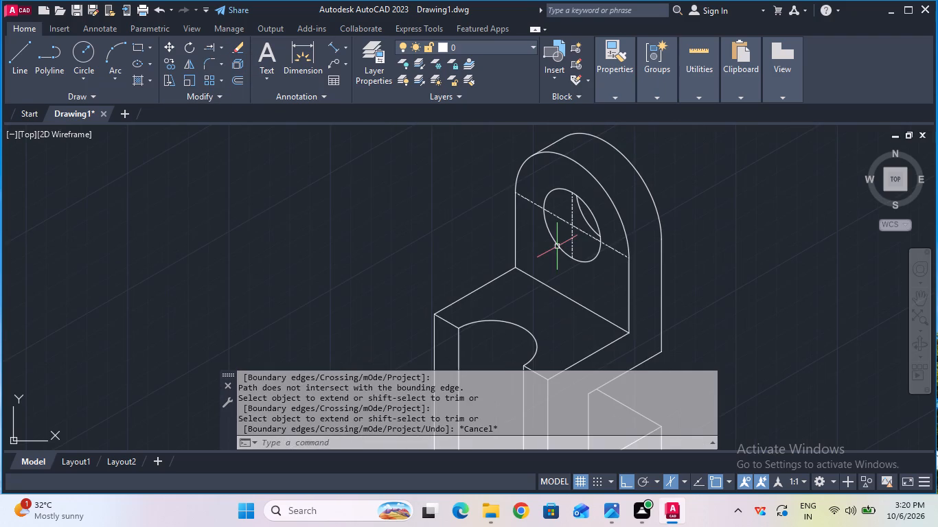
{"action": "double_click", "coordinate": [917, 302]}
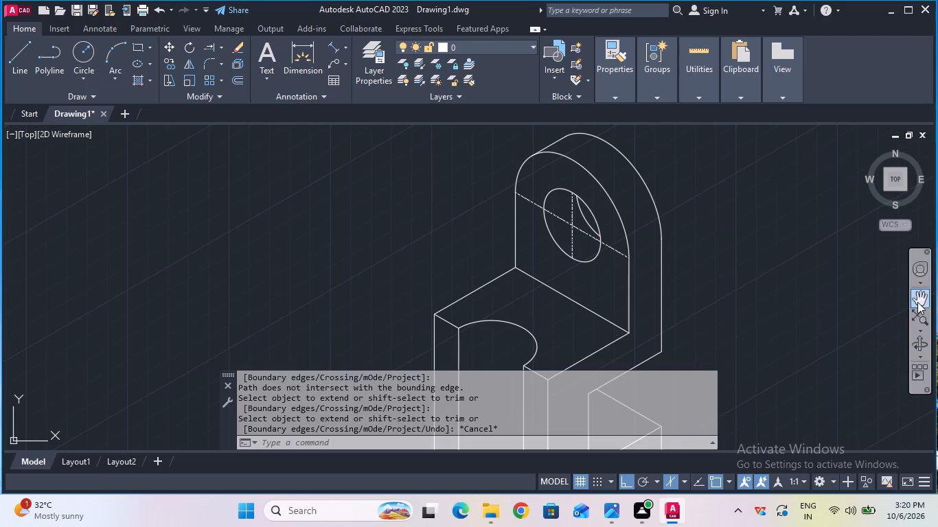
{"action": "left_click_drag", "start_coordinate": [764, 346], "coordinate": [827, 238]}
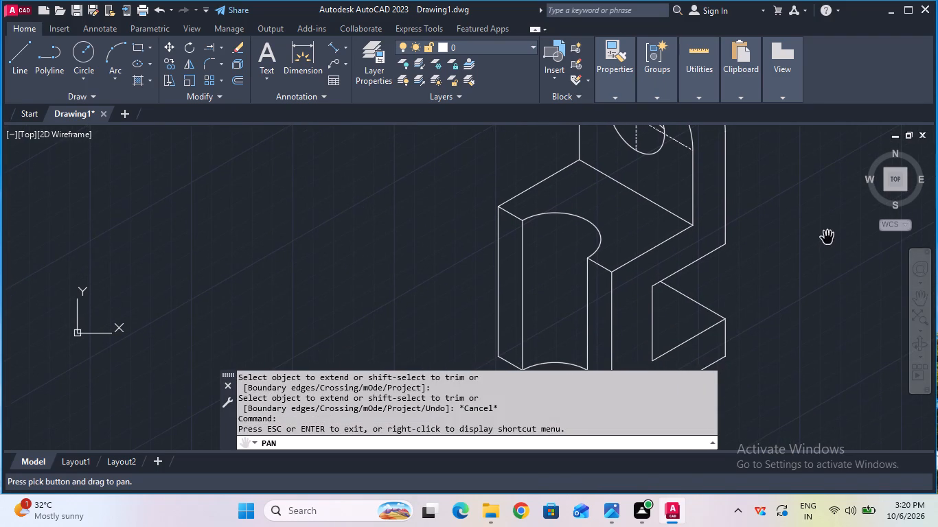
{"action": "key", "text": "Escape"}
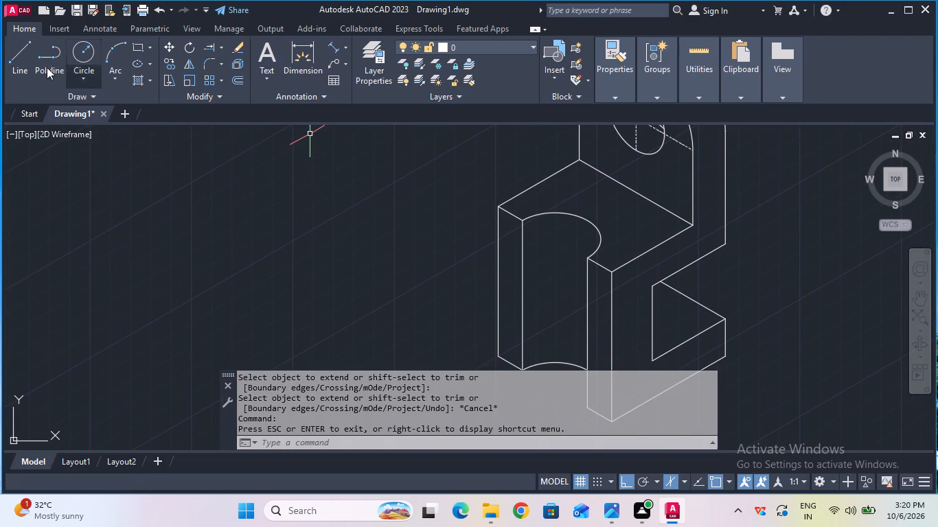
{"action": "left_click", "coordinate": [23, 61]}
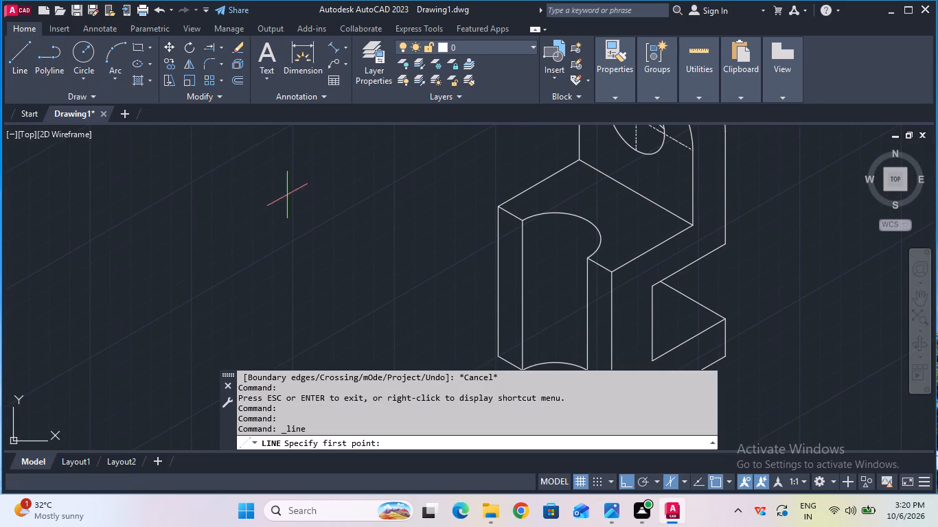
{"action": "left_click", "coordinate": [524, 221]}
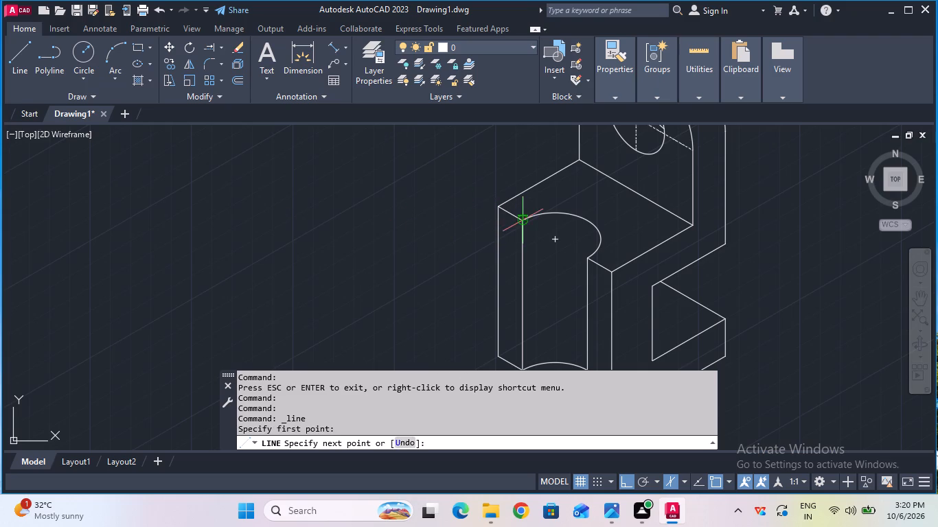
{"action": "key", "text": "F5"}
{"action": "left_click", "coordinate": [588, 255]}
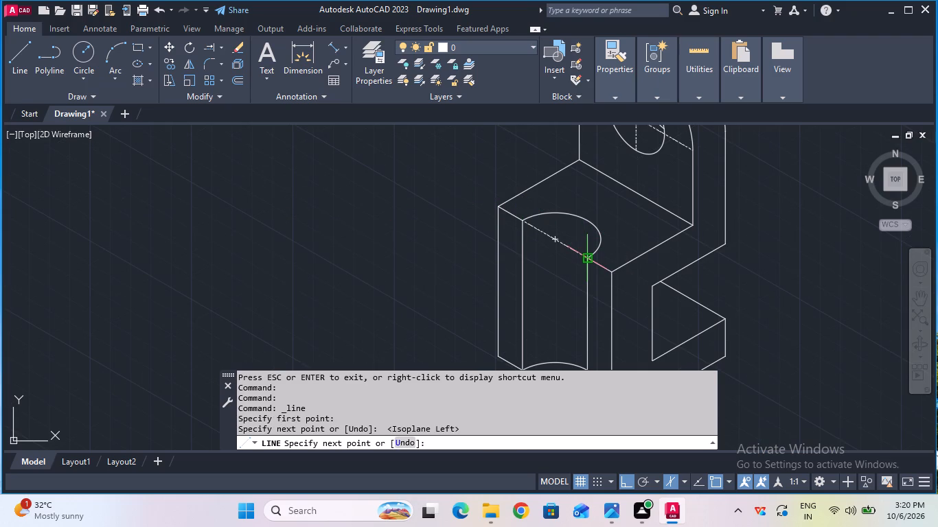
{"action": "key", "text": "Escape"}
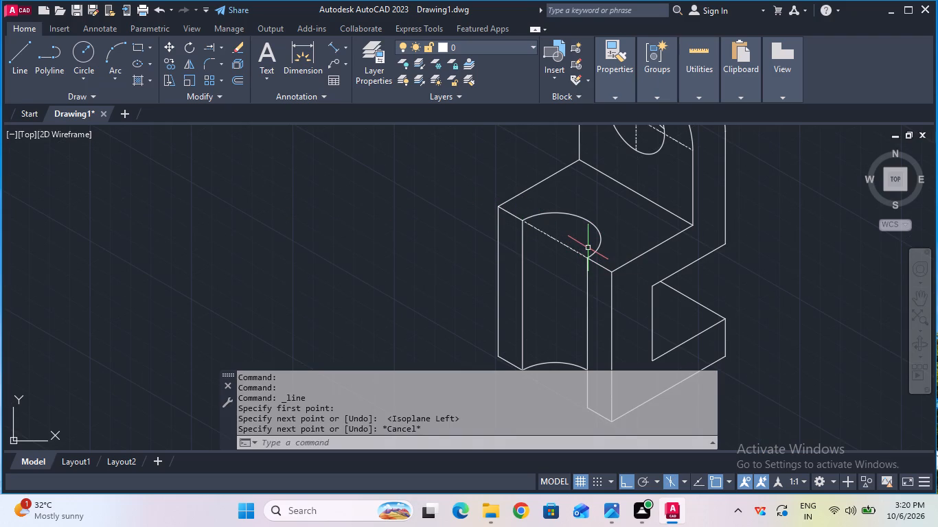
Draw an 80 mm vertical centreline downward from the midpoint of the dash-dot line across the recess's top opening.
{"action": "left_click", "coordinate": [21, 74]}
{"action": "left_click", "coordinate": [554, 244]}
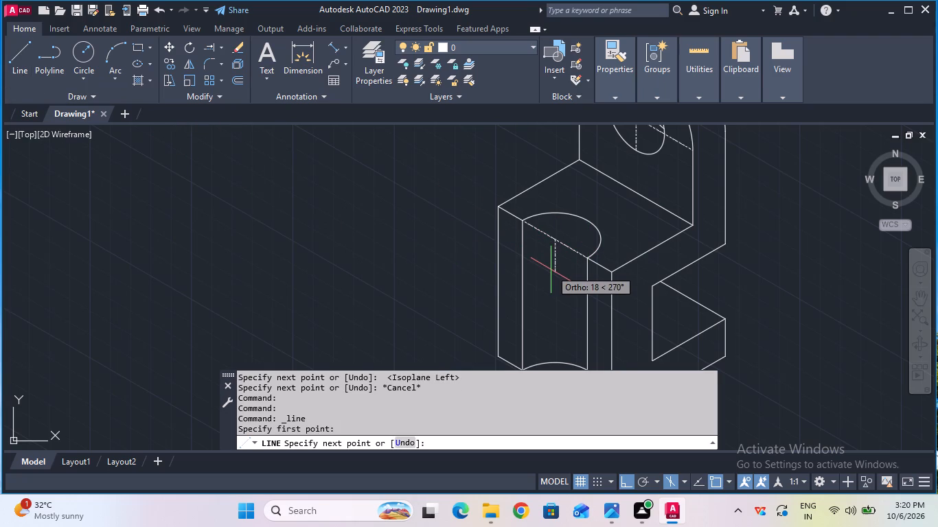
{"action": "type", "text": "80"}
{"action": "key", "text": "Return"}
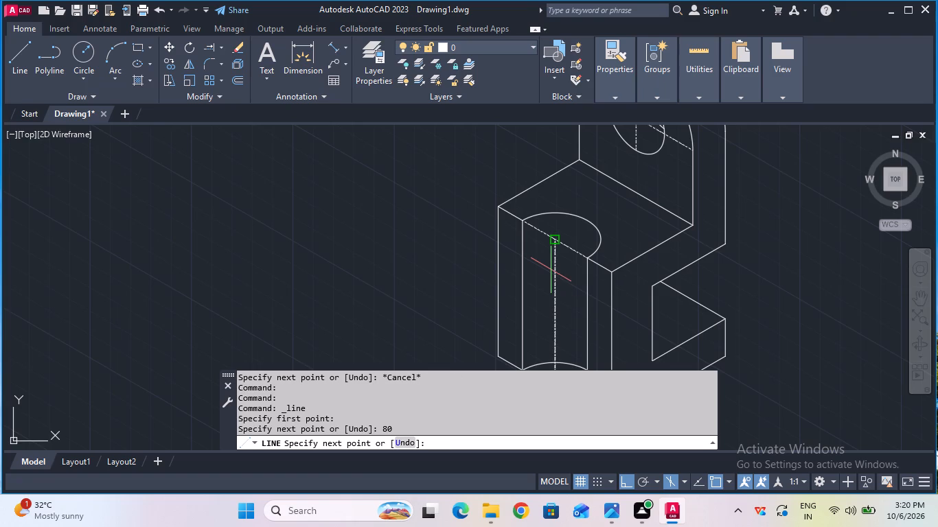
{"action": "scroll", "coordinate": [551, 270], "scroll_direction": "down", "scroll_amount": 1, "text": "ctrl"}
{"action": "key", "text": "Escape"}
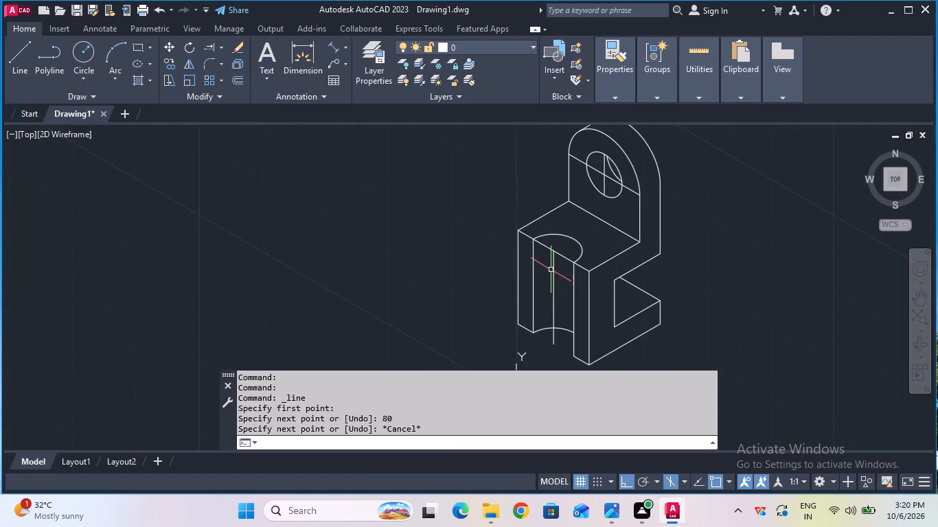
Draw a dash-dot line across the bottom opening of the recess, joining the lower ends of its two vertical edges.
{"action": "left_click", "coordinate": [916, 304]}
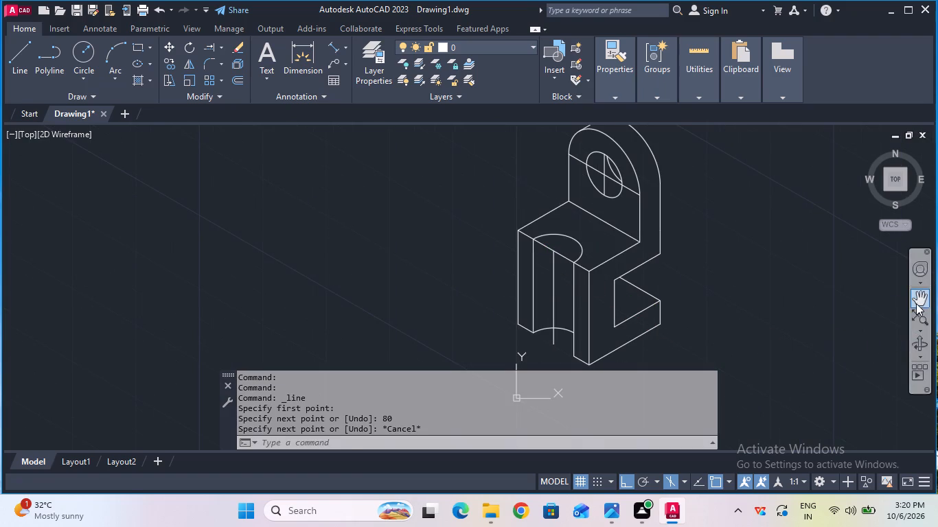
{"action": "left_click_drag", "start_coordinate": [572, 346], "coordinate": [602, 298]}
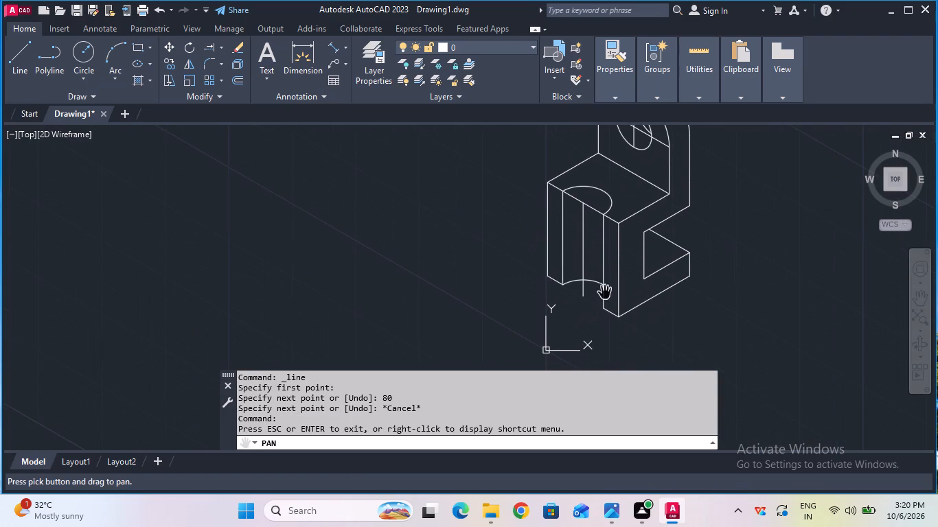
{"action": "key", "text": "Escape"}
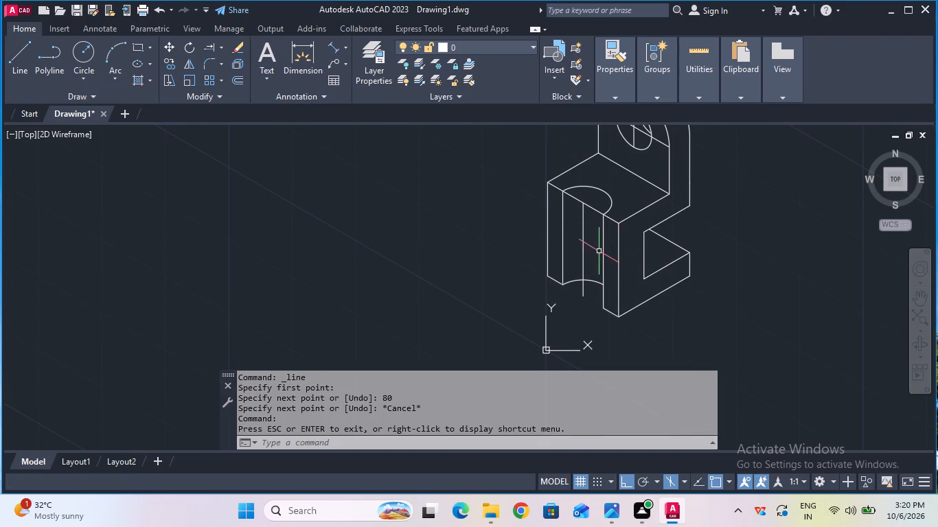
{"action": "scroll", "coordinate": [599, 251], "scroll_direction": "up", "scroll_amount": 2, "text": "ctrl"}
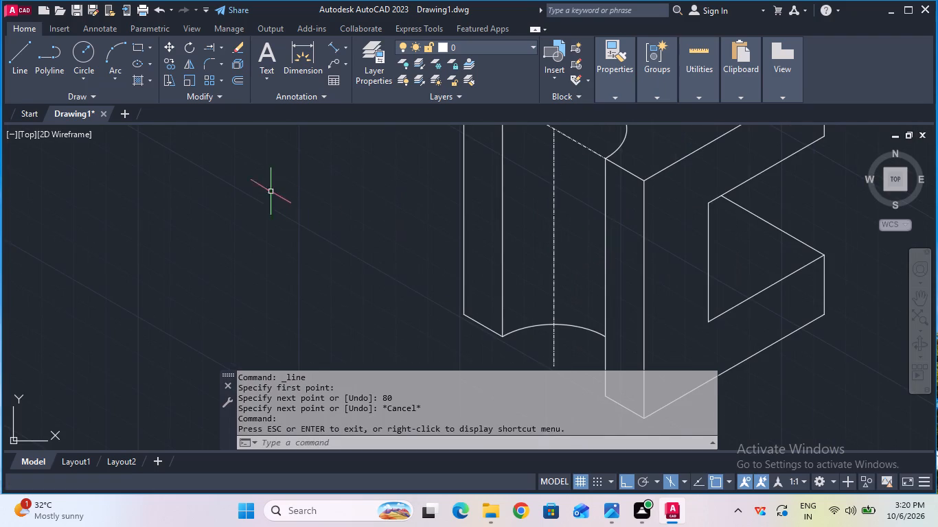
{"action": "left_click", "coordinate": [13, 69]}
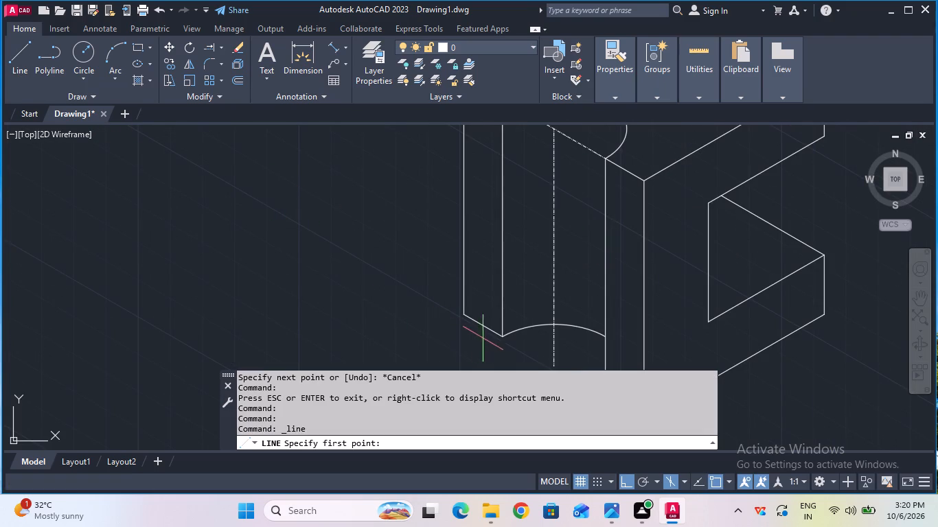
{"action": "left_click", "coordinate": [503, 338]}
{"action": "scroll", "coordinate": [538, 355], "scroll_direction": "down", "scroll_amount": 1, "text": "ctrl"}
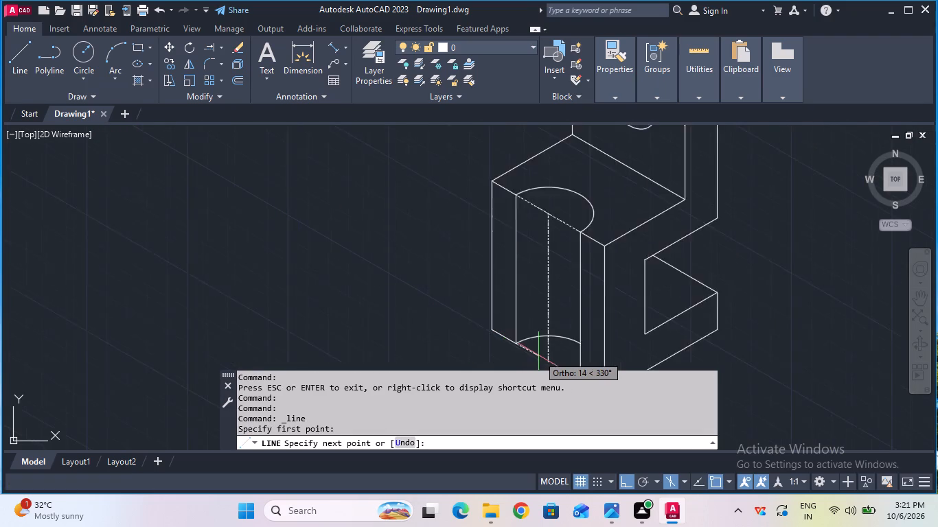
{"action": "scroll", "coordinate": [538, 355], "scroll_direction": "down", "scroll_amount": 1, "text": "ctrl"}
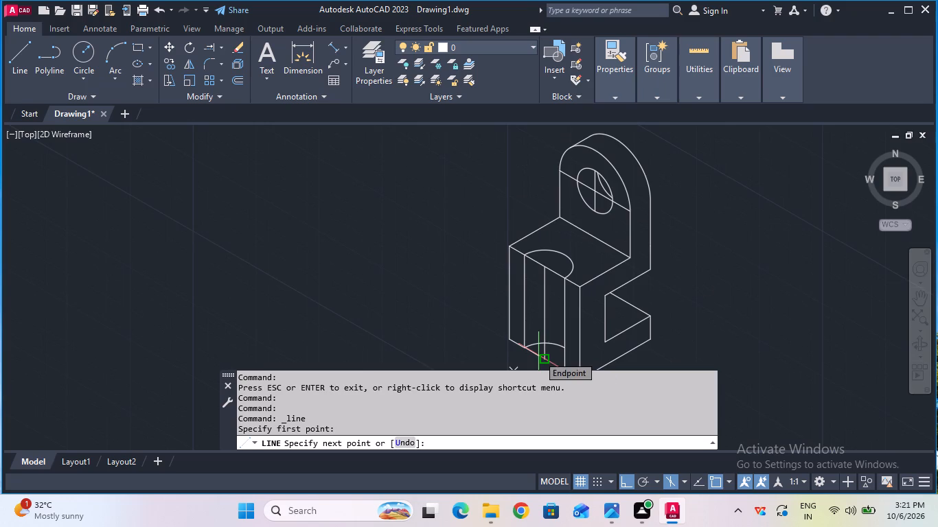
{"action": "scroll", "coordinate": [538, 355], "scroll_direction": "down", "scroll_amount": 1, "text": "ctrl"}
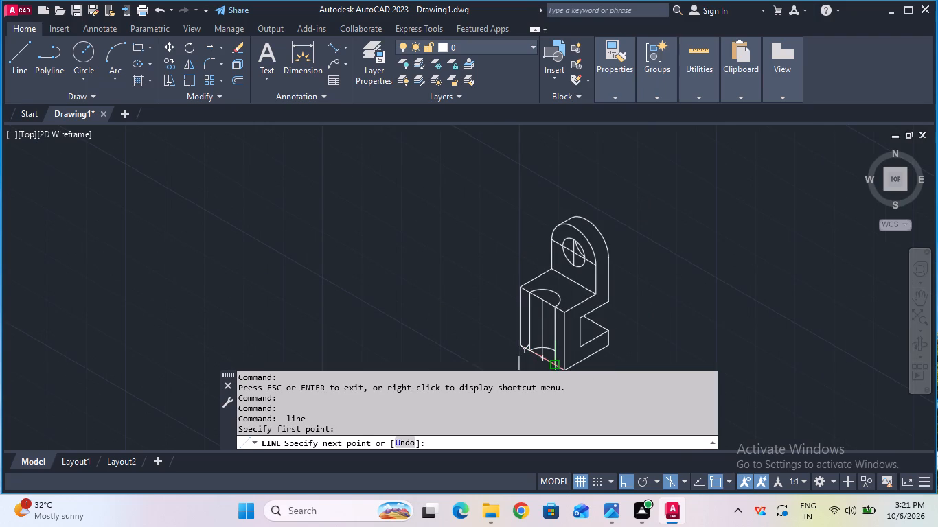
{"action": "double_click", "coordinate": [557, 364]}
{"action": "key", "text": "Escape"}
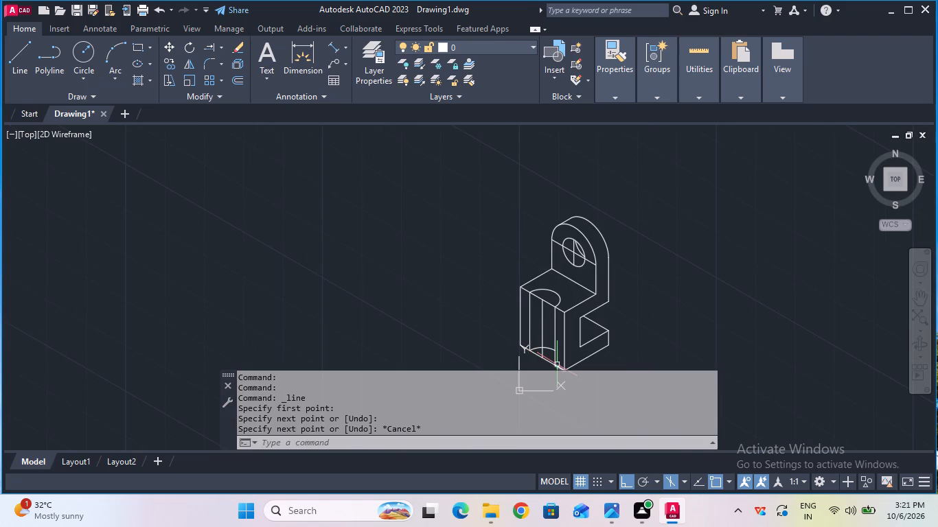
Join all the linework of the isometric block, including its upright plate, recess and centrelines, using the Join command.
{"action": "scroll", "coordinate": [544, 332], "scroll_direction": "up", "scroll_amount": 3, "text": "ctrl"}
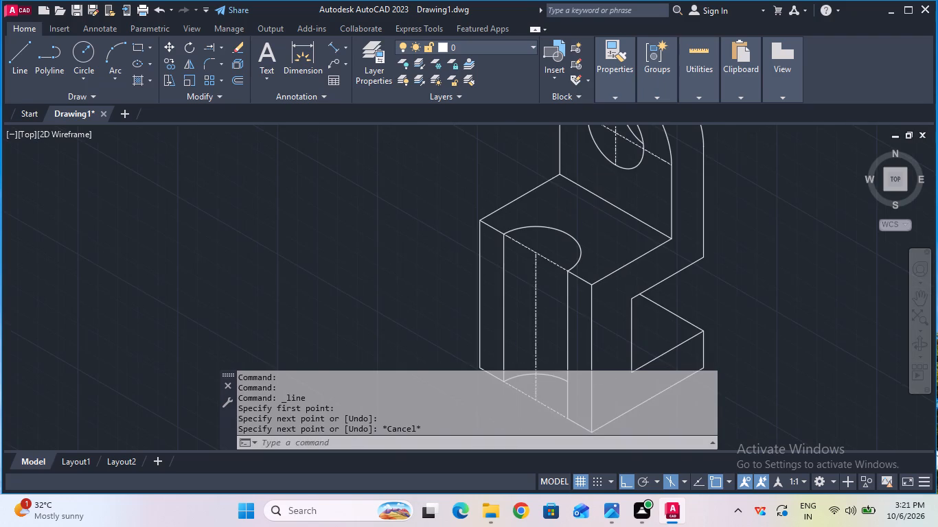
{"action": "scroll", "coordinate": [544, 332], "scroll_direction": "down", "scroll_amount": 4, "text": "ctrl"}
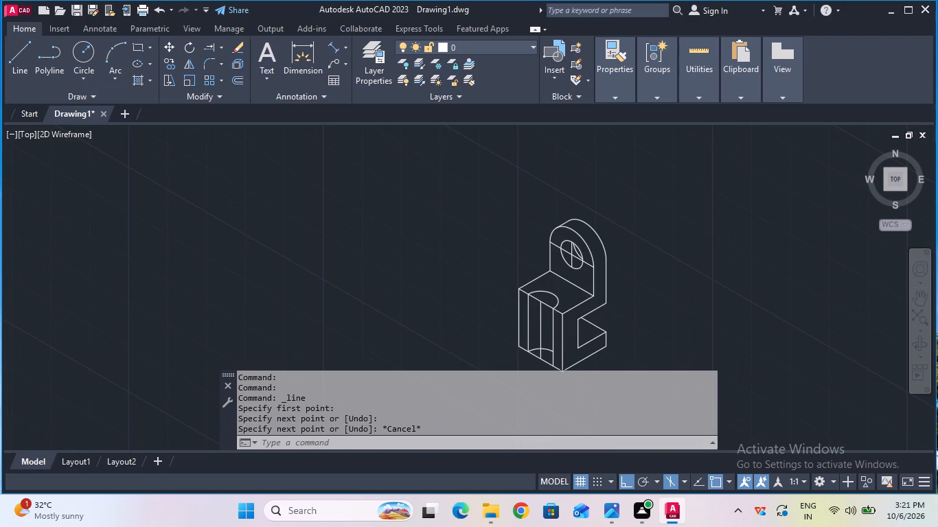
{"action": "left_click", "coordinate": [420, 175]}
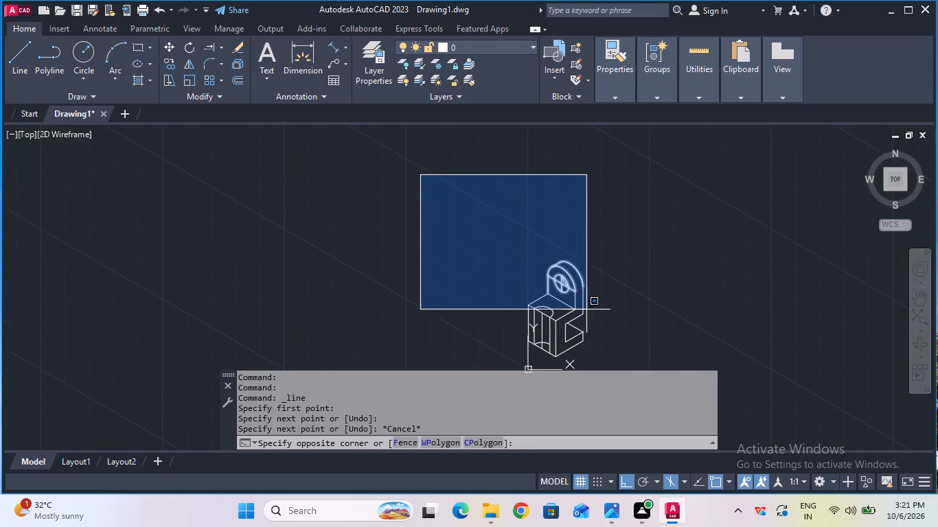
{"action": "left_click", "coordinate": [604, 363]}
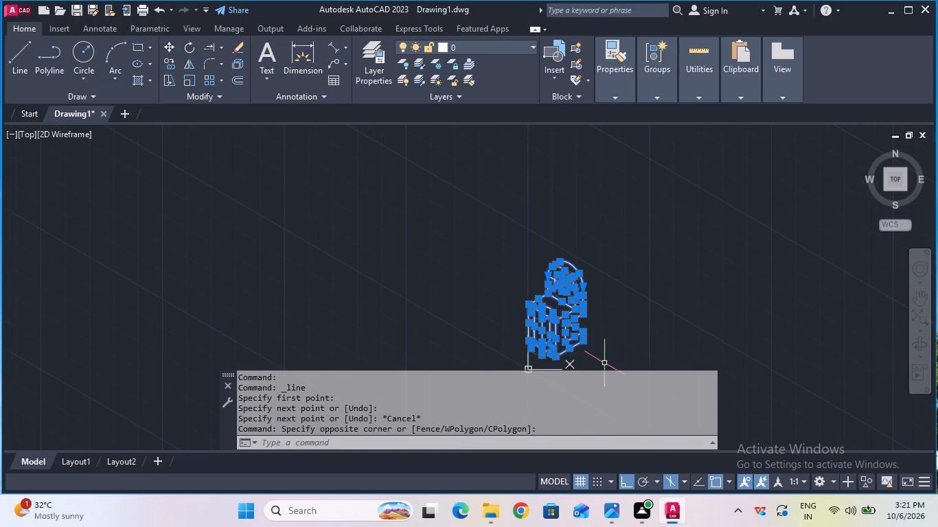
{"action": "type", "text": "joi"}
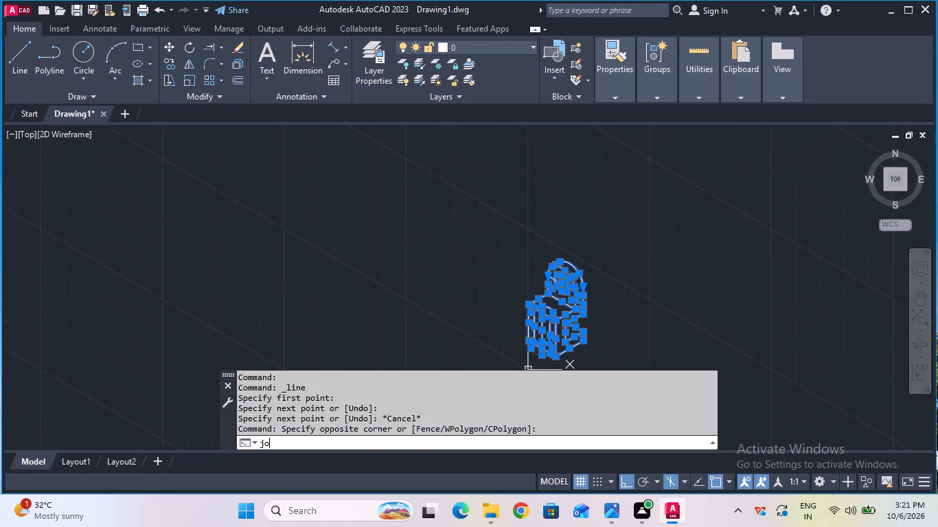
{"action": "double_click", "coordinate": [364, 425]}
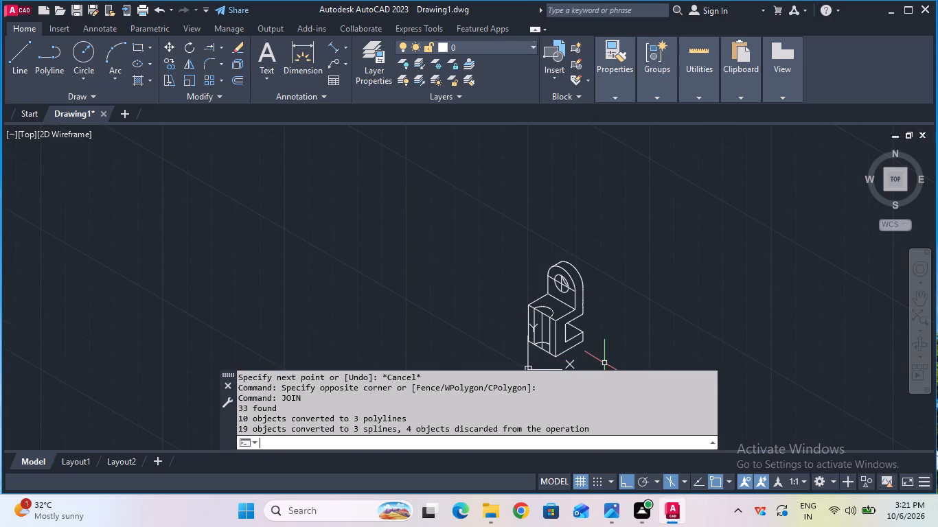
Change the joined polyline along the front face's outer edge and the recess edges from the CENTER linetype to a solid one.
{"action": "double_click", "coordinate": [923, 305]}
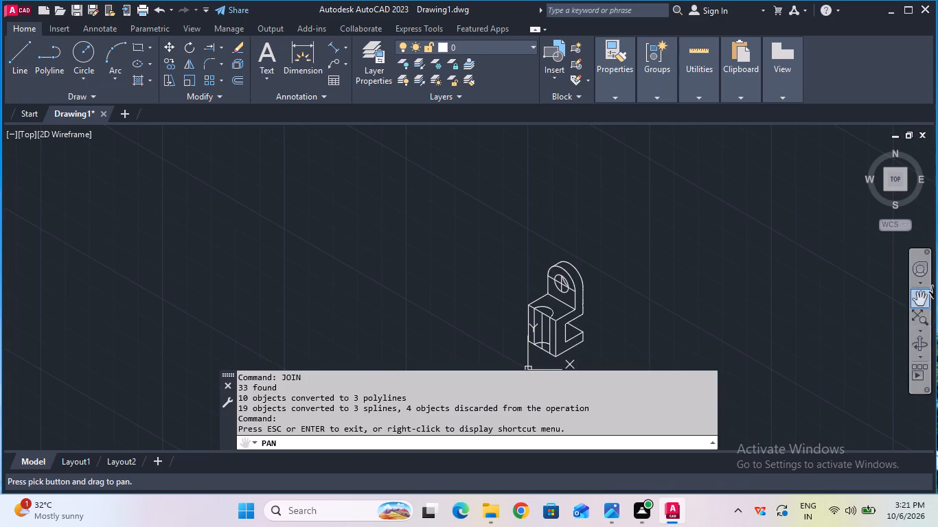
{"action": "left_click_drag", "start_coordinate": [722, 329], "coordinate": [735, 276]}
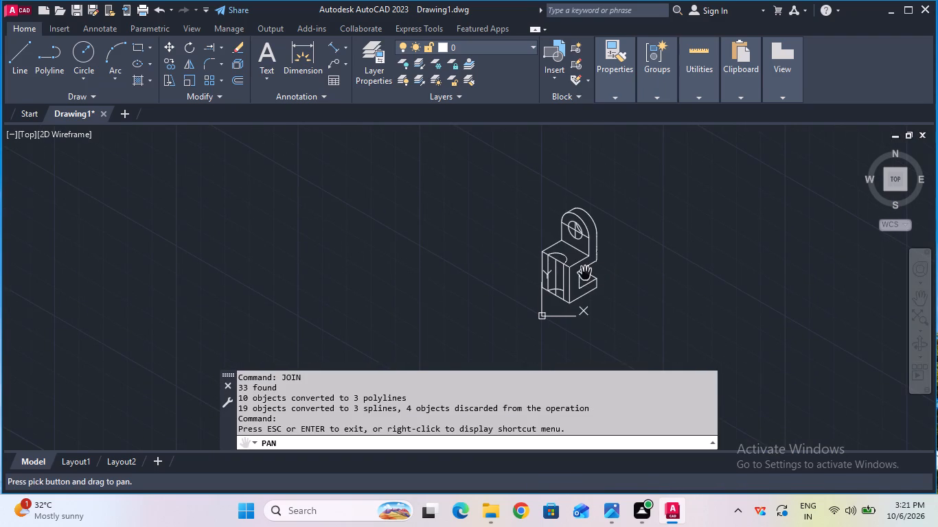
{"action": "scroll", "coordinate": [585, 273], "scroll_direction": "up", "scroll_amount": 3, "text": "ctrl"}
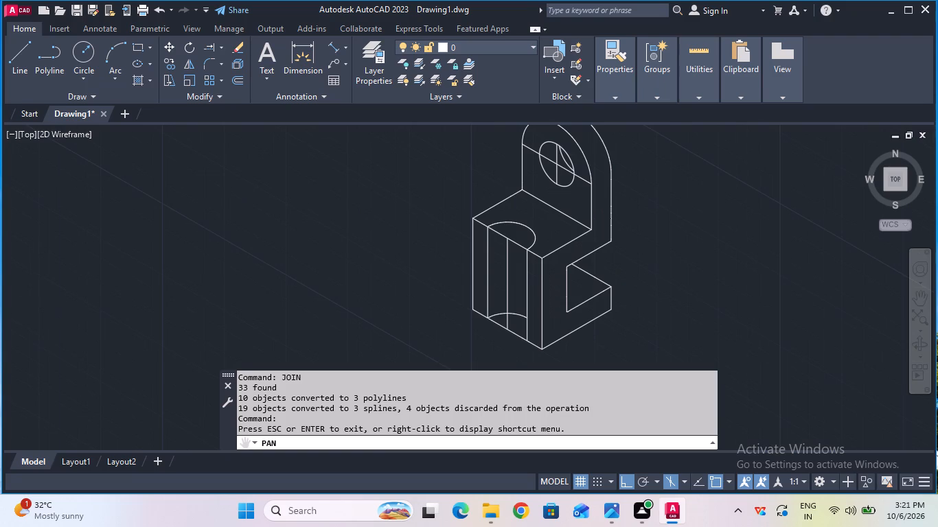
{"action": "key", "text": "Escape"}
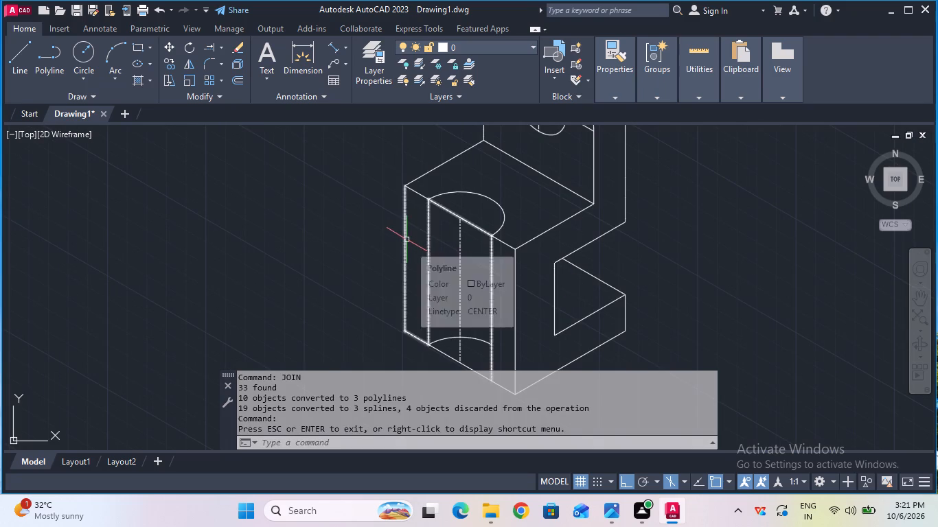
{"action": "left_click", "coordinate": [407, 239]}
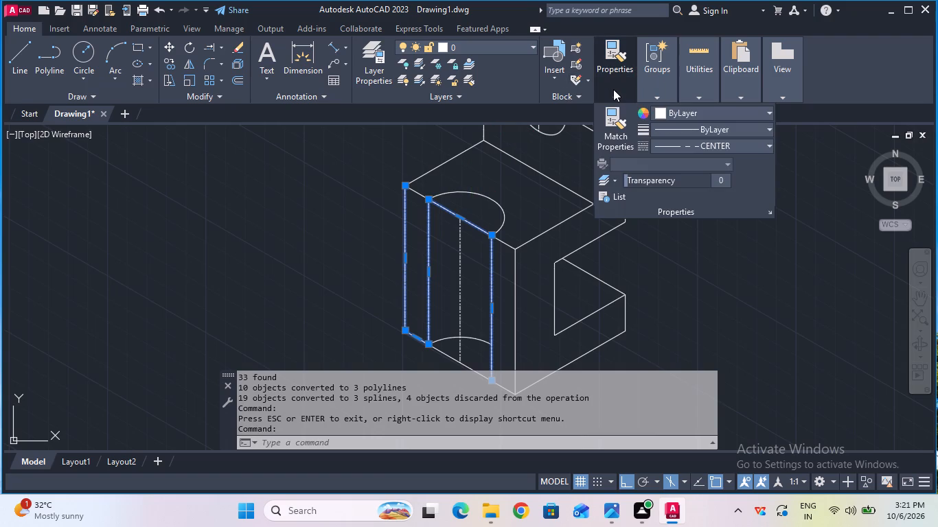
{"action": "left_click", "coordinate": [630, 89]}
{"action": "left_click", "coordinate": [660, 145]}
{"action": "left_click", "coordinate": [678, 176]}
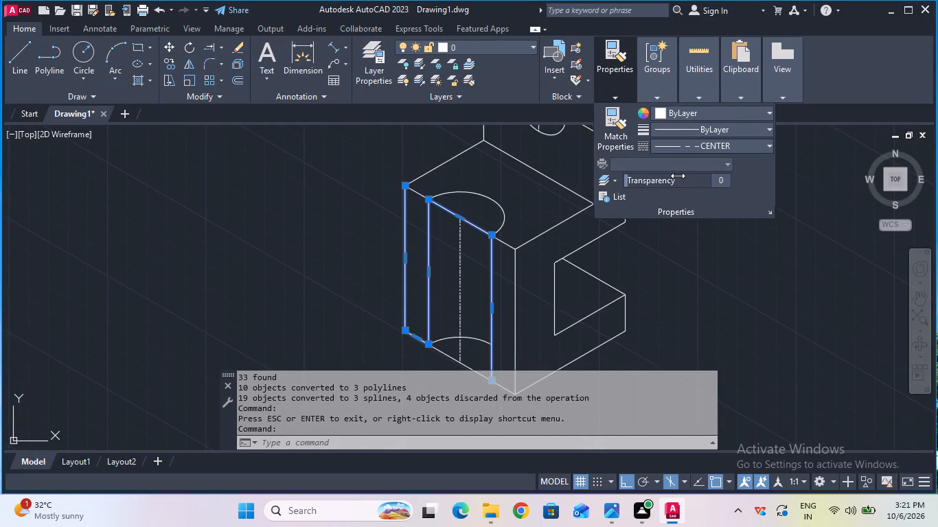
{"action": "key", "text": "Escape"}
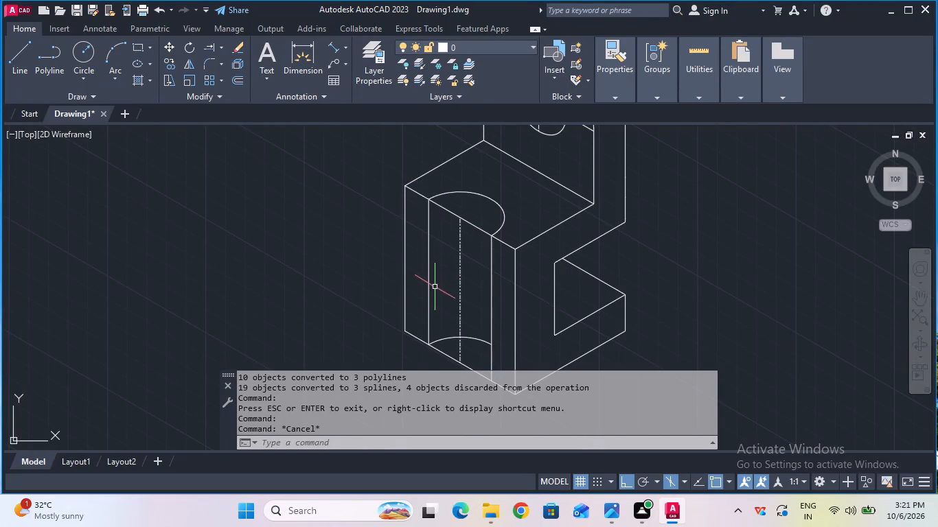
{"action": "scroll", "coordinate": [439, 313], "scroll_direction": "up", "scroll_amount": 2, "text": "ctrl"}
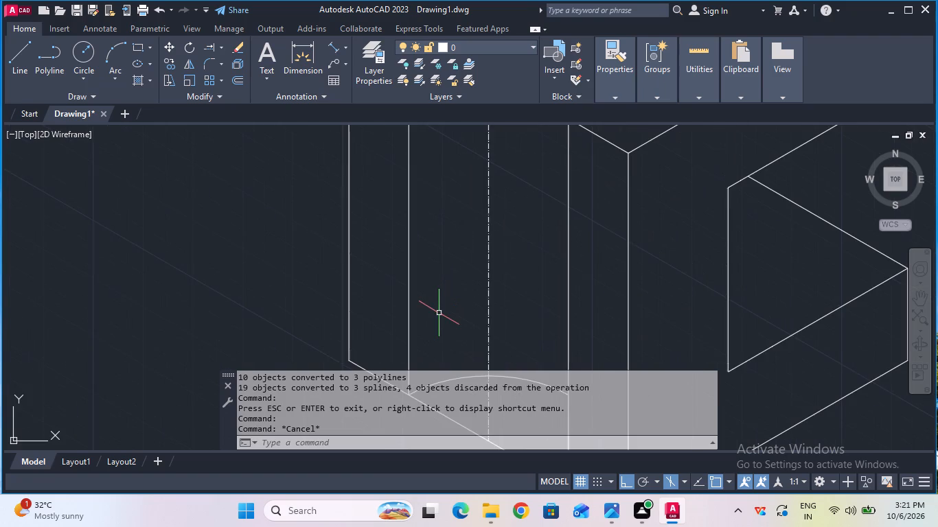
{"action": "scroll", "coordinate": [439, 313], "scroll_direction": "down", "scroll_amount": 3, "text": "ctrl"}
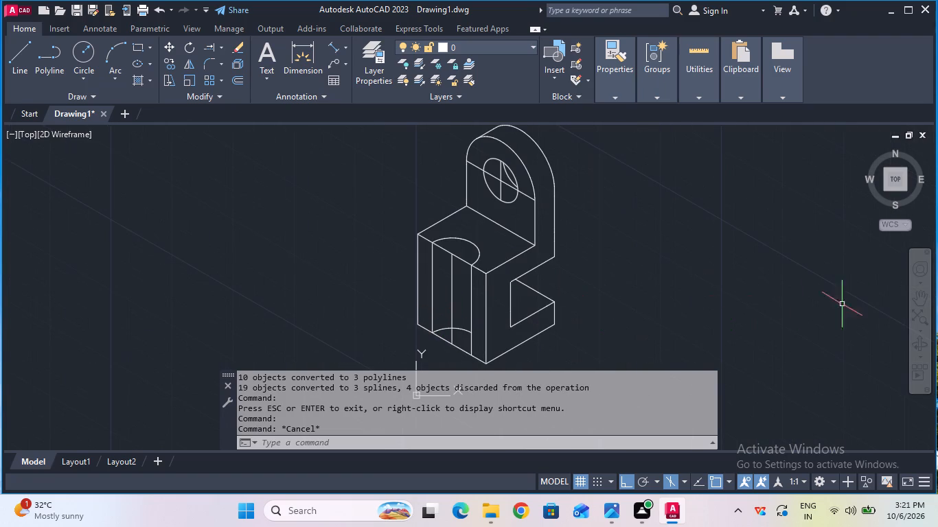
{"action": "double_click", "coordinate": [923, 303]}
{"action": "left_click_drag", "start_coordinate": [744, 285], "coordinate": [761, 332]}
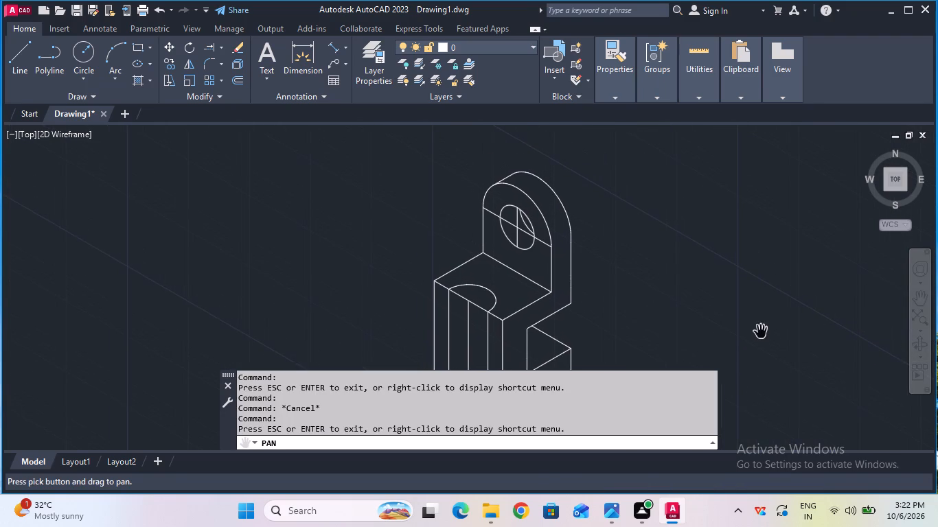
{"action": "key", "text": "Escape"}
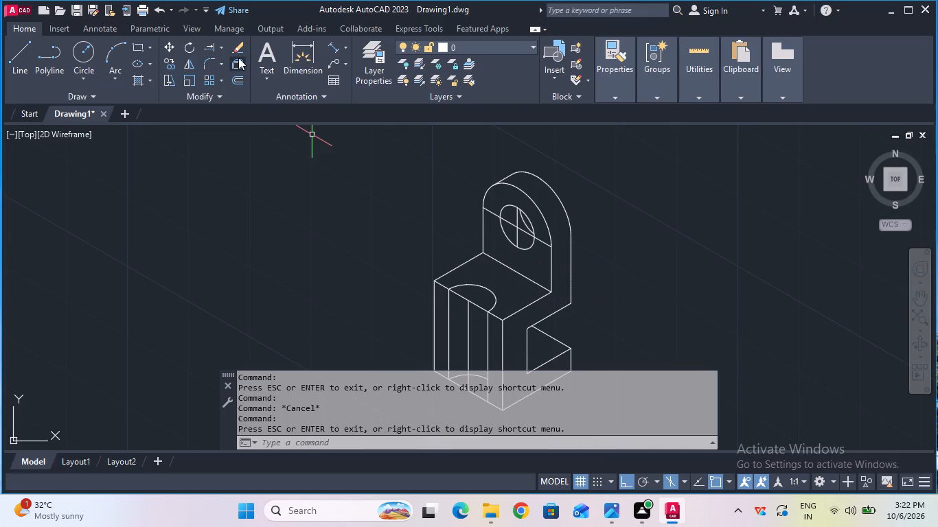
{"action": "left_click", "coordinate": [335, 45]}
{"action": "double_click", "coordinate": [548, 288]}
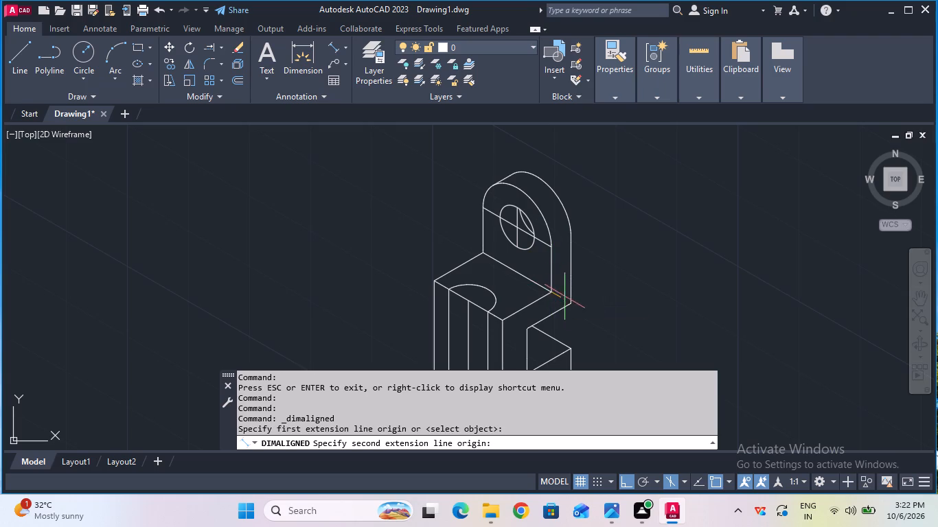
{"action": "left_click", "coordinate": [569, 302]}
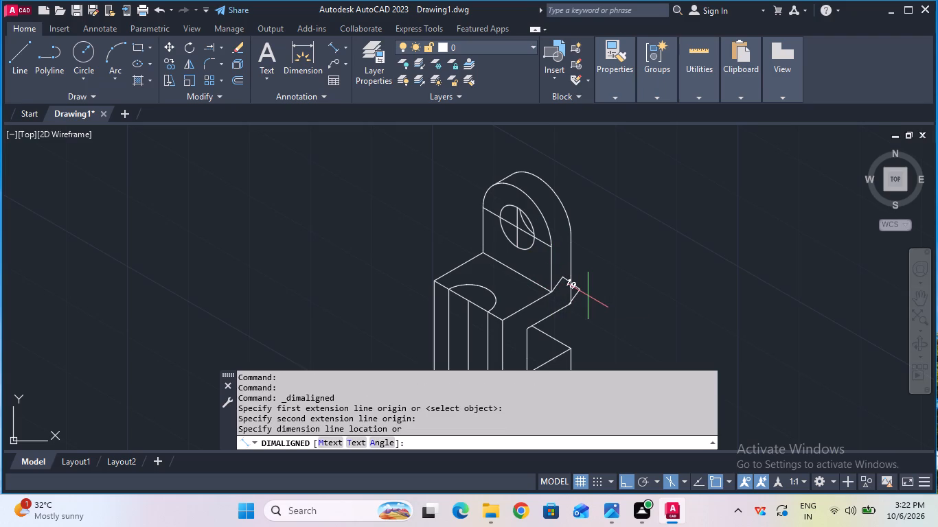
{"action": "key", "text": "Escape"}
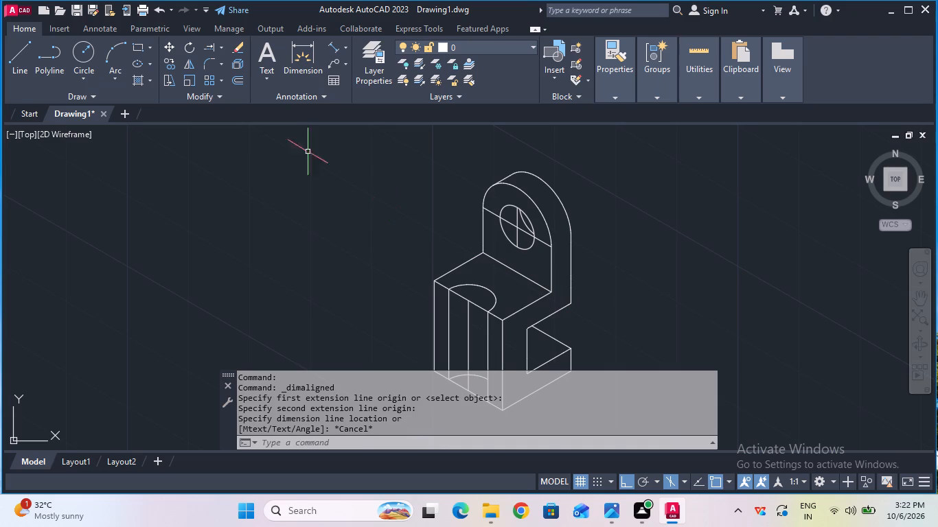
Add an aligned dimension for the vertical opening of the C-shaped side profile, placed outside the block's back edge.
{"action": "left_click", "coordinate": [335, 43]}
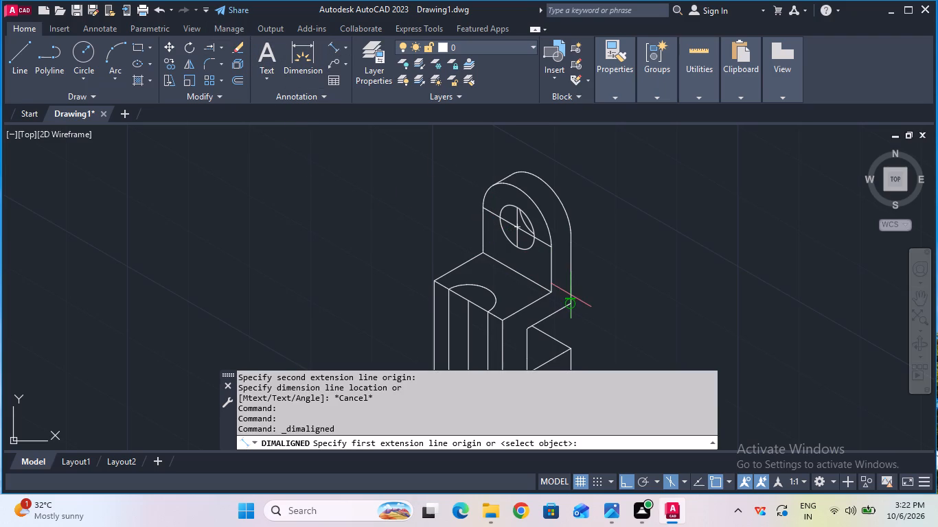
{"action": "left_click", "coordinate": [571, 301]}
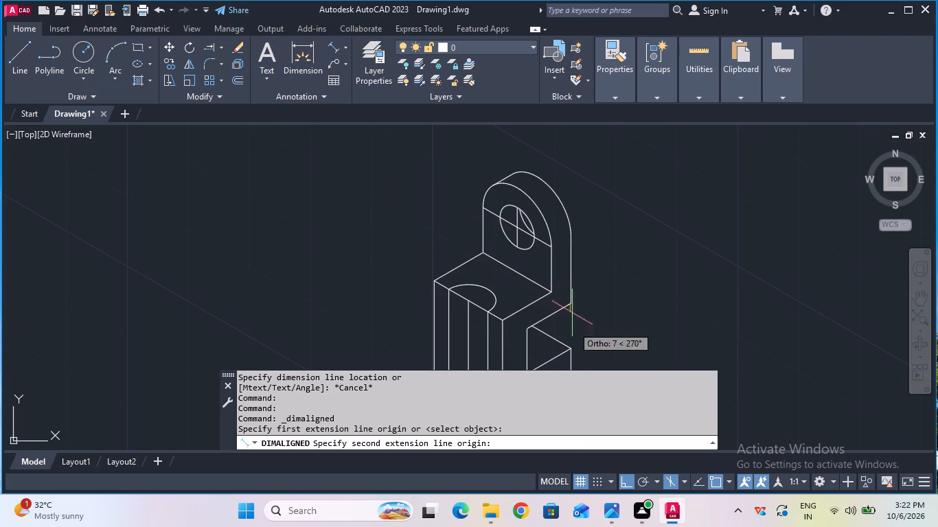
{"action": "left_click", "coordinate": [572, 349]}
{"action": "left_click", "coordinate": [615, 327]}
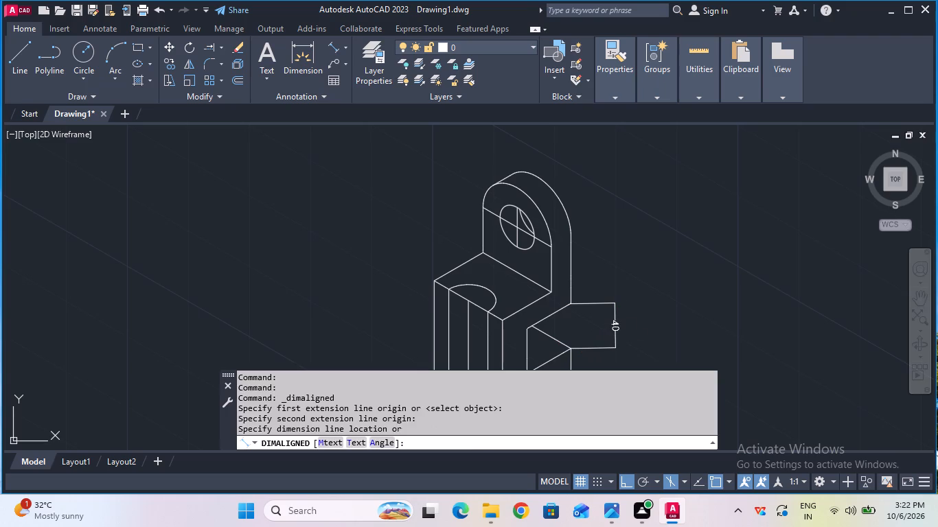
Add an aligned dimension for the height of the C-profile's lower arm at its outer end, just outside the block.
{"action": "left_click", "coordinate": [917, 301]}
{"action": "left_click_drag", "start_coordinate": [807, 336], "coordinate": [806, 258]}
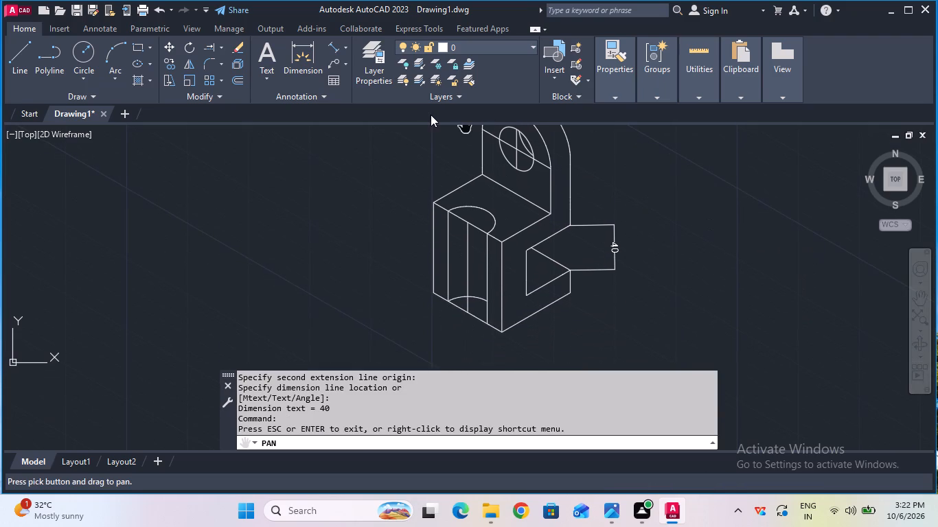
{"action": "key", "text": "Escape"}
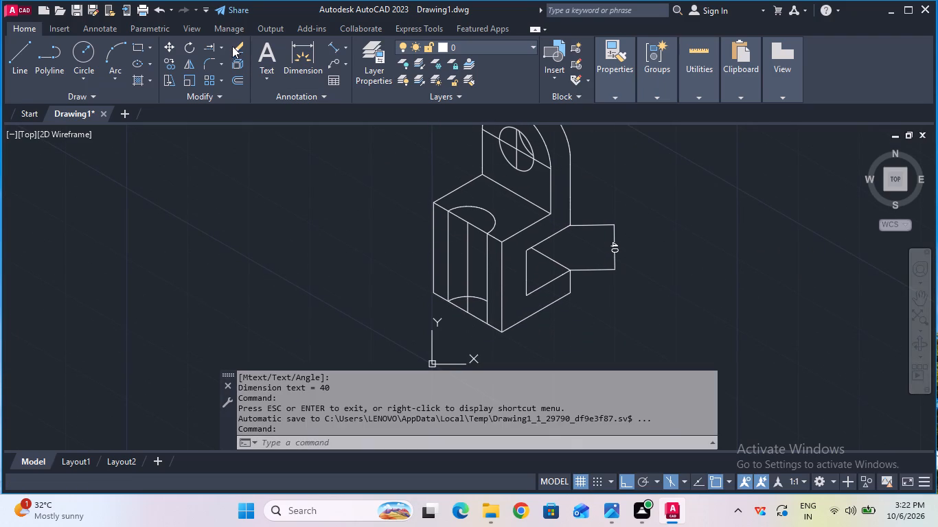
{"action": "left_click", "coordinate": [328, 43]}
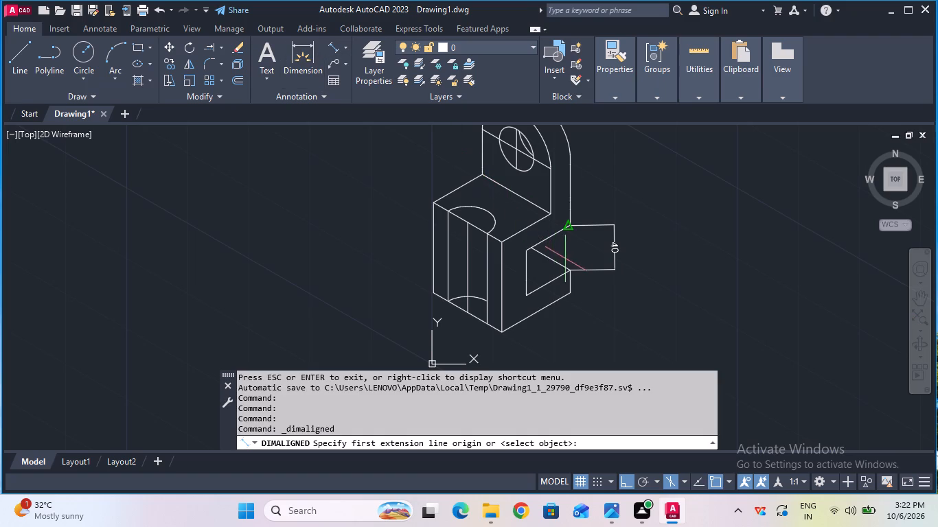
{"action": "left_click", "coordinate": [569, 269]}
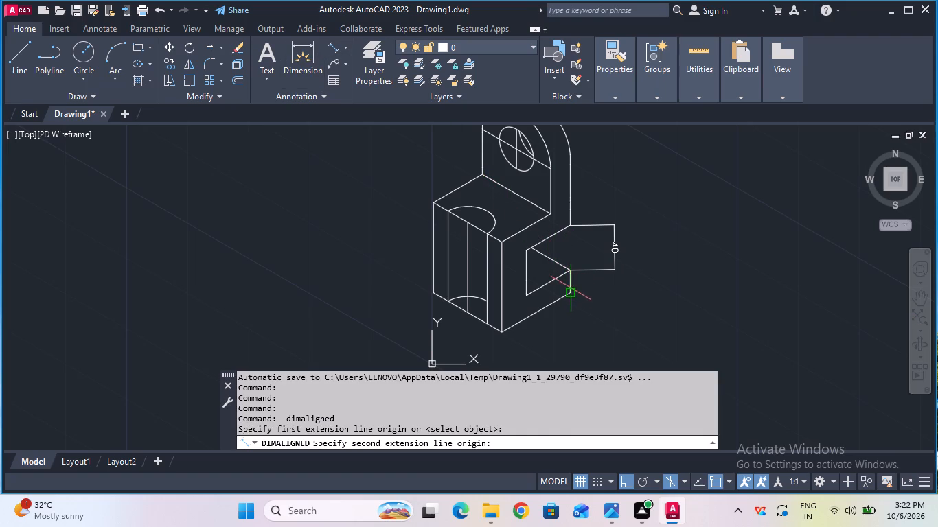
{"action": "left_click", "coordinate": [571, 290]}
{"action": "left_click", "coordinate": [593, 290]}
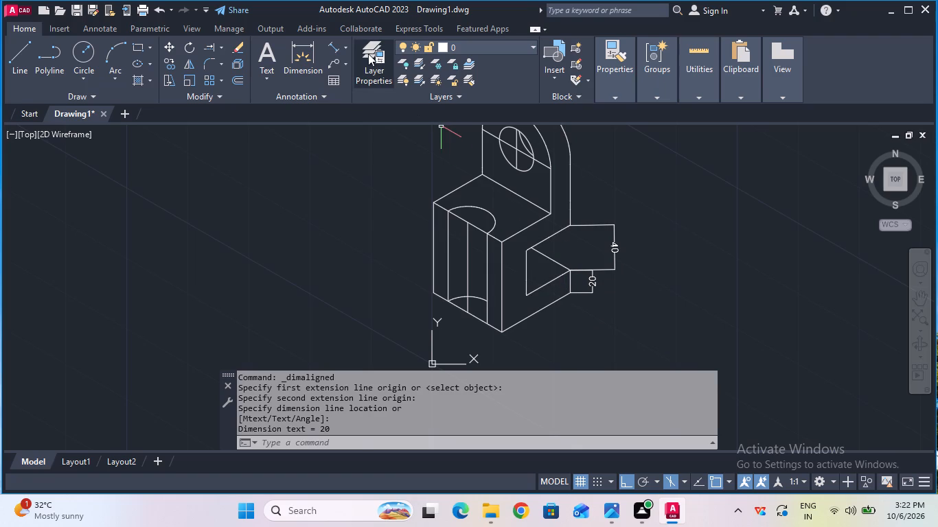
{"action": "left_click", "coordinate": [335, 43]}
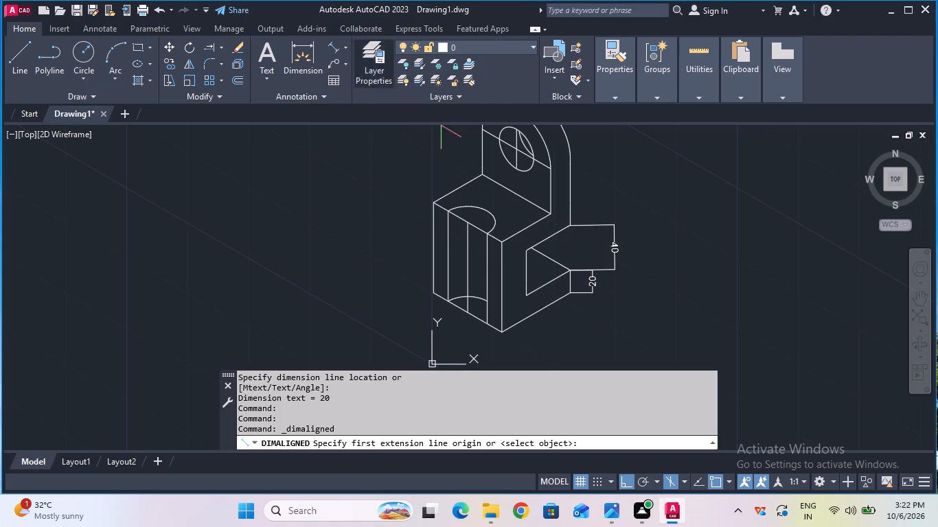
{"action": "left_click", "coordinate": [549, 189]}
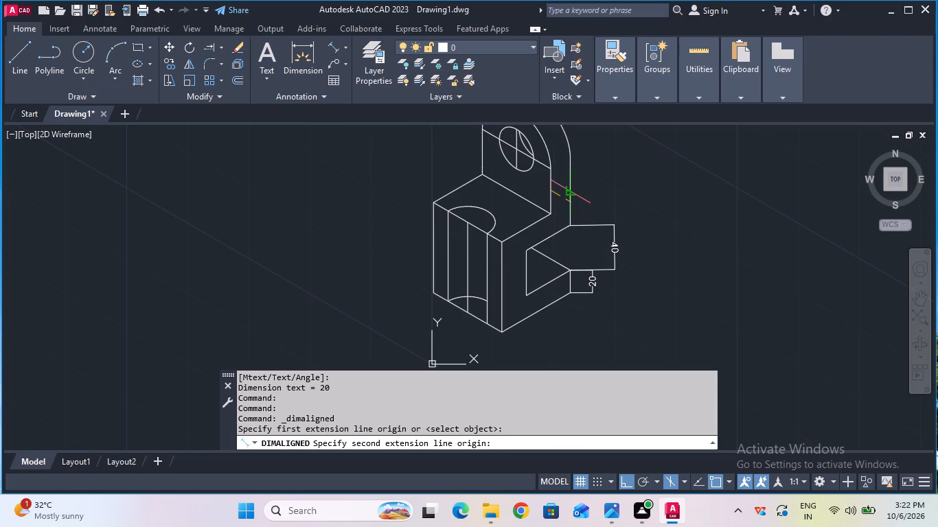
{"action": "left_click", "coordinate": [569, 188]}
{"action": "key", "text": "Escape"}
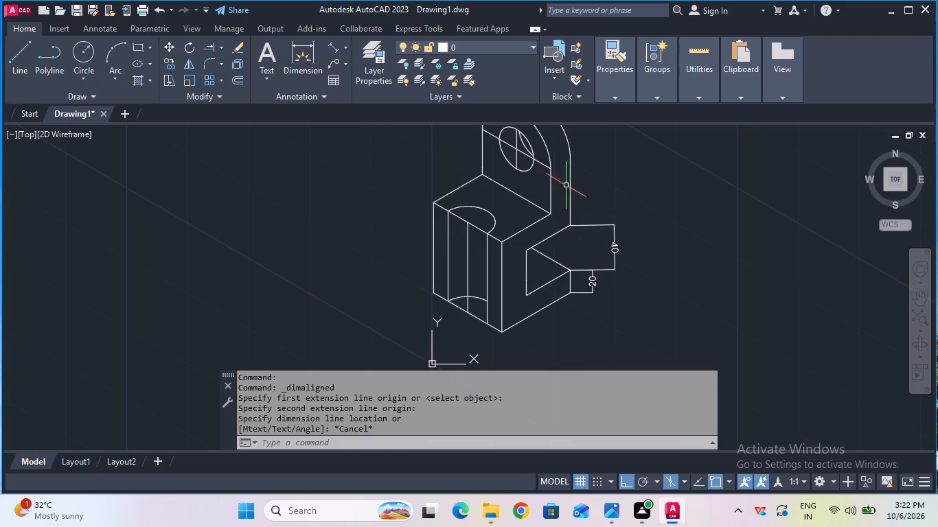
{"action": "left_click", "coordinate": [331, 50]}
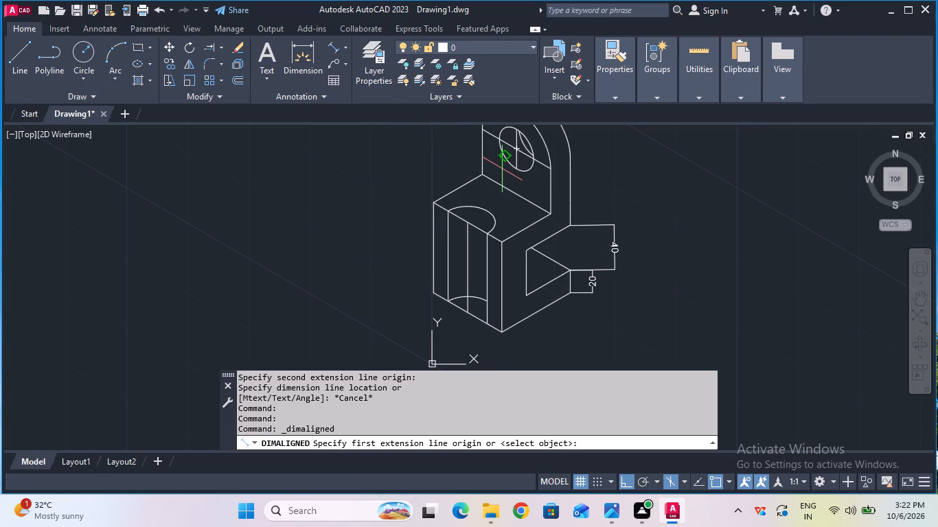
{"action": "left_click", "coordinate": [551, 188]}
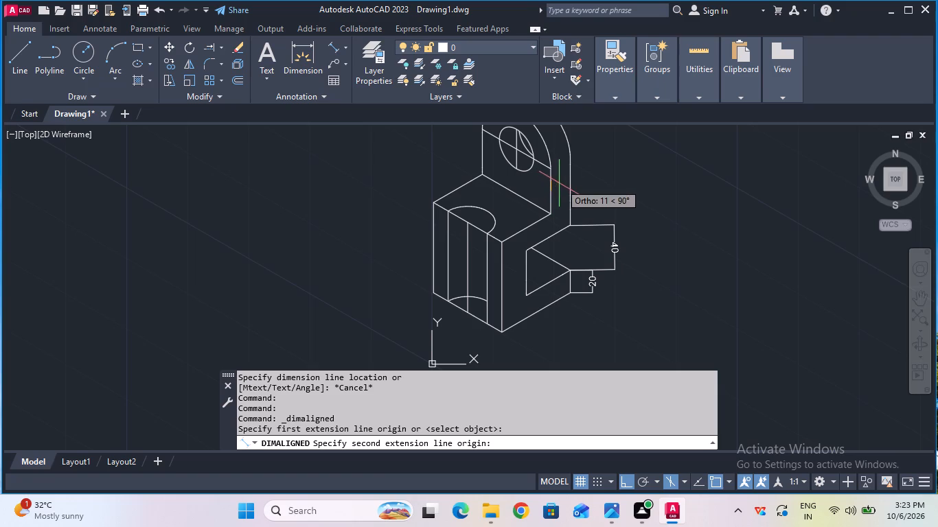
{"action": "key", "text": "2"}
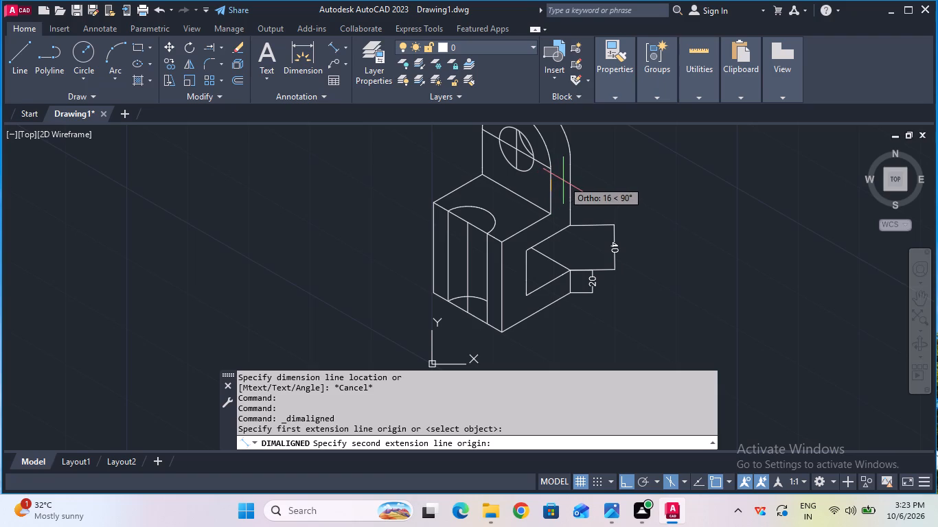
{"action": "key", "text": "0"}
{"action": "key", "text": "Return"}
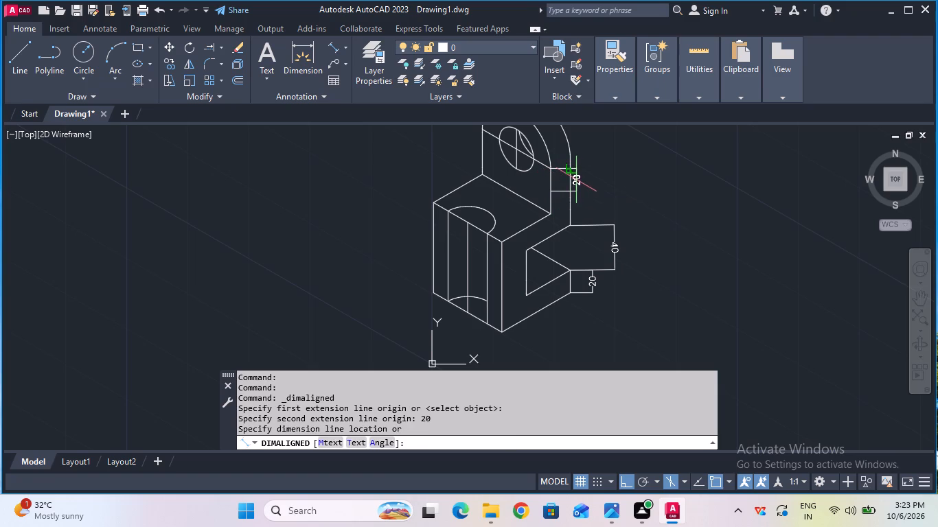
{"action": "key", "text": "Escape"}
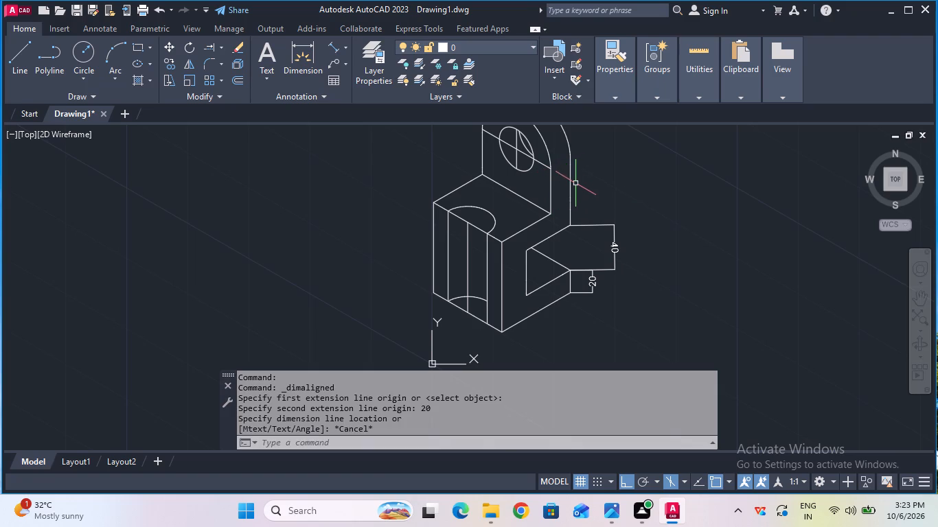
Using the top isoplane, add an aligned dimension of 20 across the upright plate's thickness, between its front and back vertical edges.
{"action": "key", "text": "F5"}
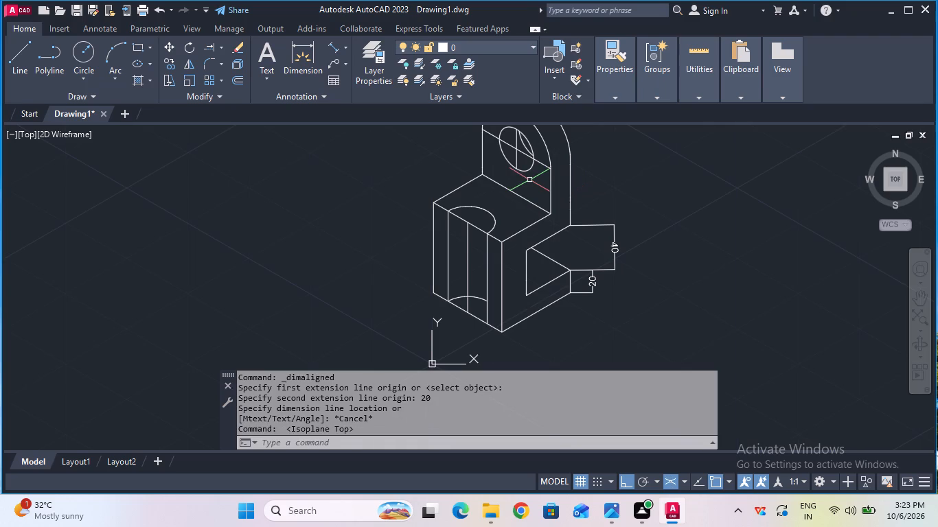
{"action": "left_click", "coordinate": [339, 49]}
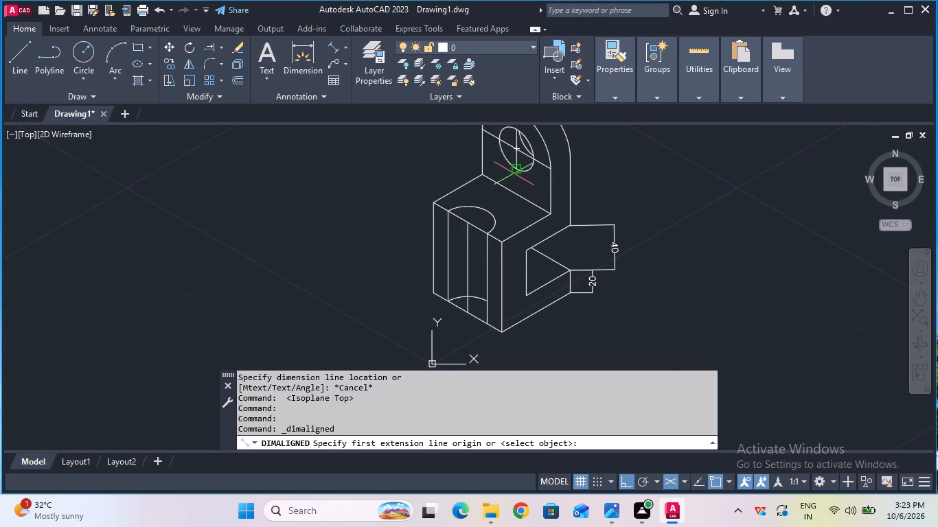
{"action": "left_click", "coordinate": [551, 191]}
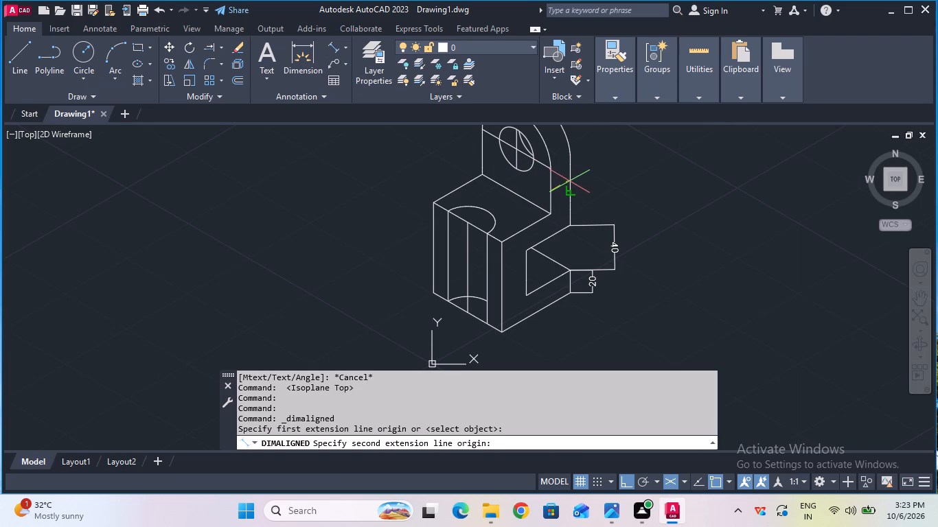
{"action": "key", "text": "2"}
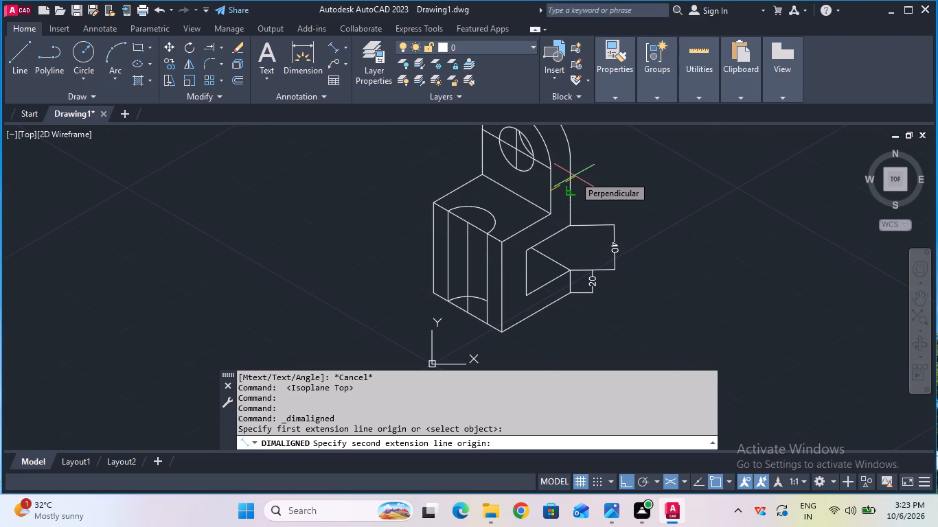
{"action": "key", "text": "0"}
{"action": "key", "text": "Return"}
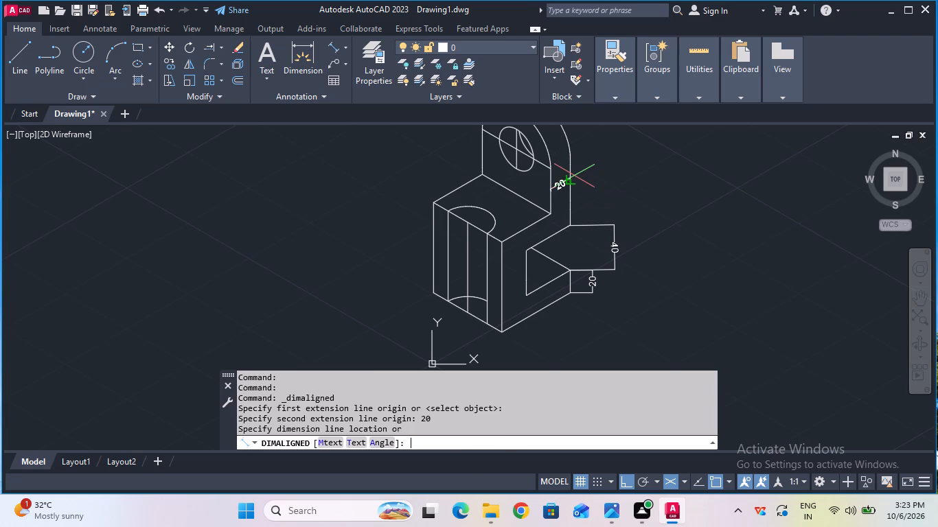
{"action": "left_click", "coordinate": [577, 187]}
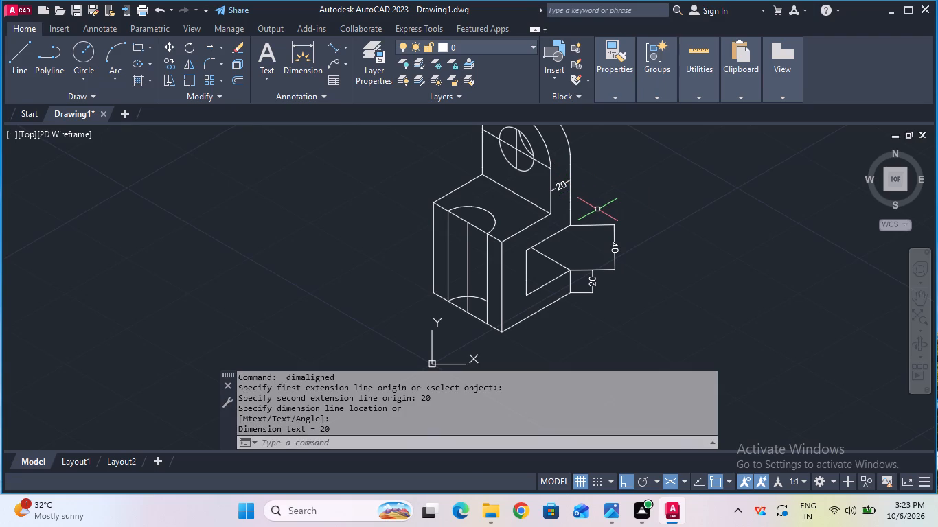
Add an aligned dimension for the bottom edge of the C-profile side face, placed just below the block.
{"action": "left_click", "coordinate": [336, 47]}
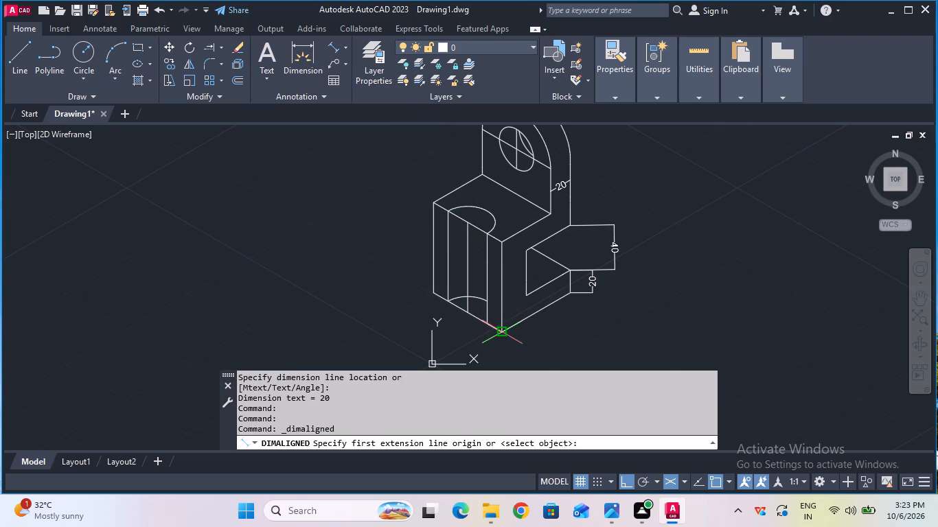
{"action": "left_click", "coordinate": [501, 329]}
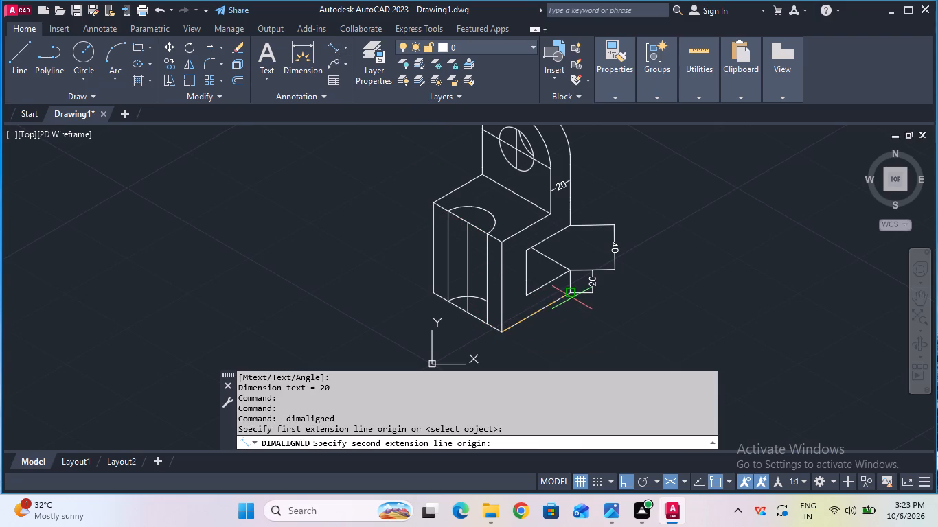
{"action": "left_click", "coordinate": [572, 291]}
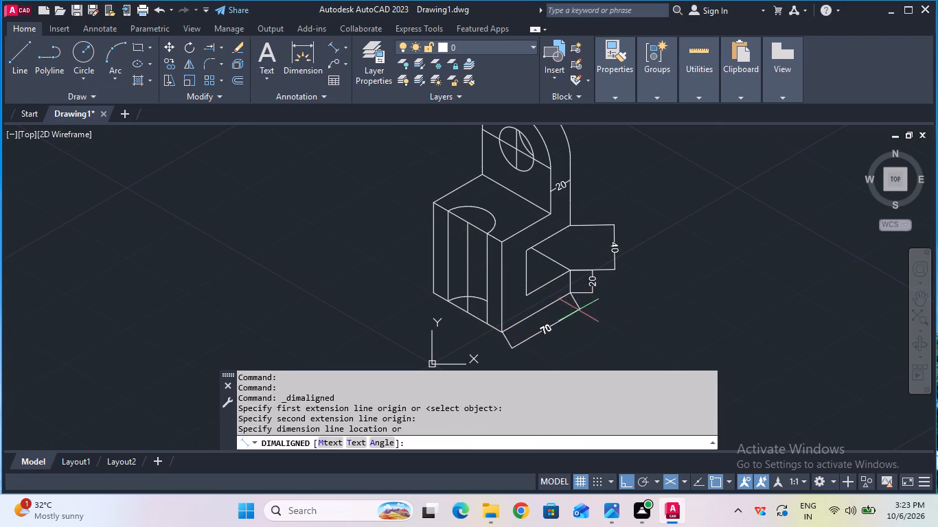
{"action": "left_click", "coordinate": [580, 313]}
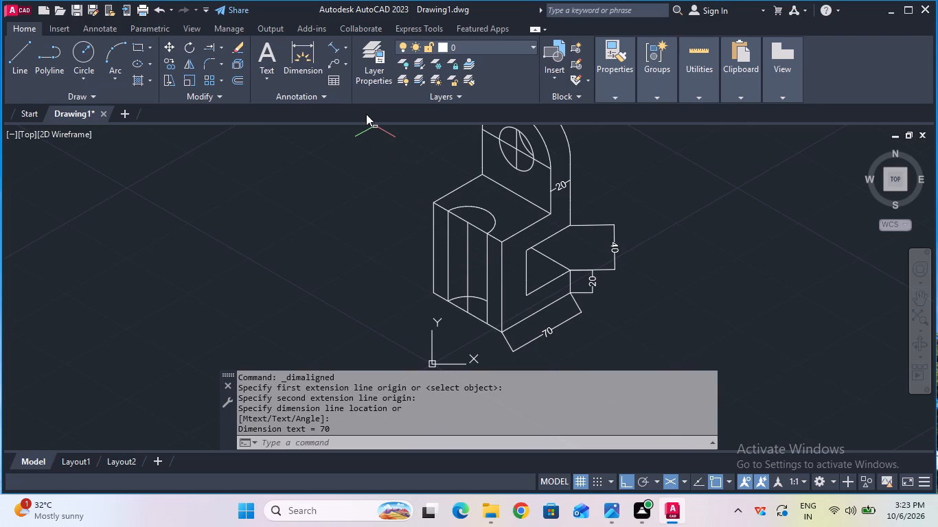
Add an aligned dimension for the bottom edge of the recessed front face, placed just below the block.
{"action": "left_click", "coordinate": [328, 47]}
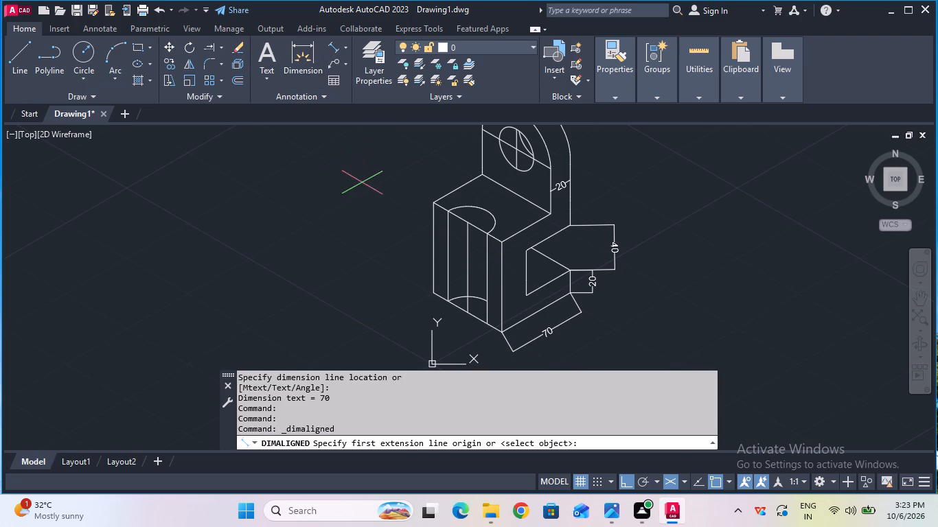
{"action": "left_click", "coordinate": [434, 292]}
{"action": "left_click", "coordinate": [498, 333]}
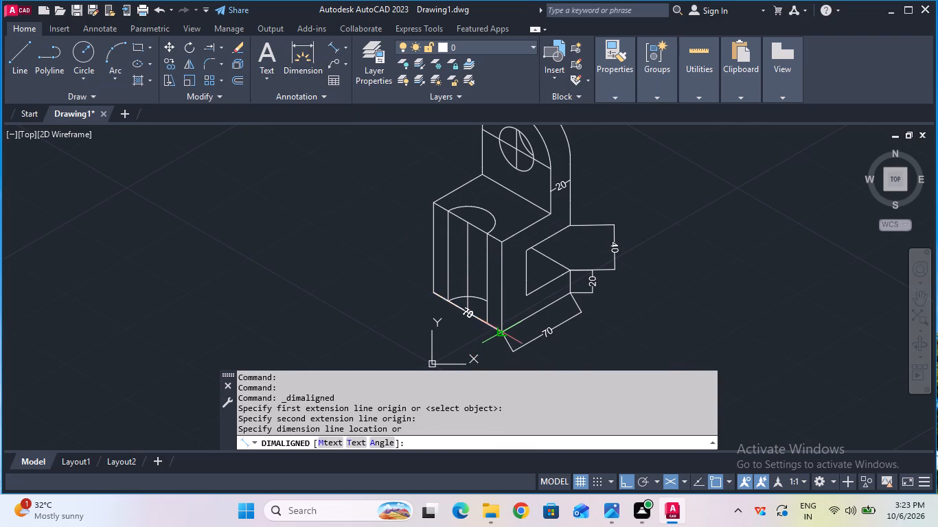
{"action": "left_click", "coordinate": [483, 342]}
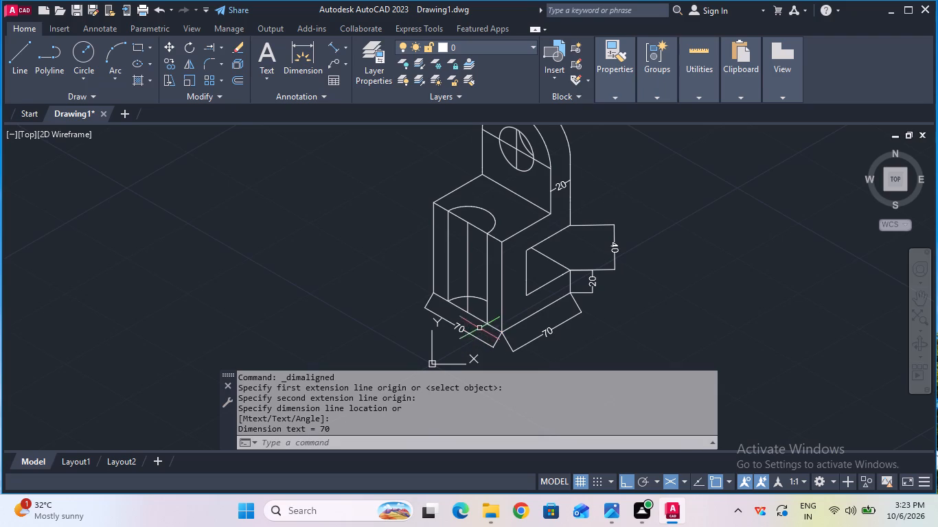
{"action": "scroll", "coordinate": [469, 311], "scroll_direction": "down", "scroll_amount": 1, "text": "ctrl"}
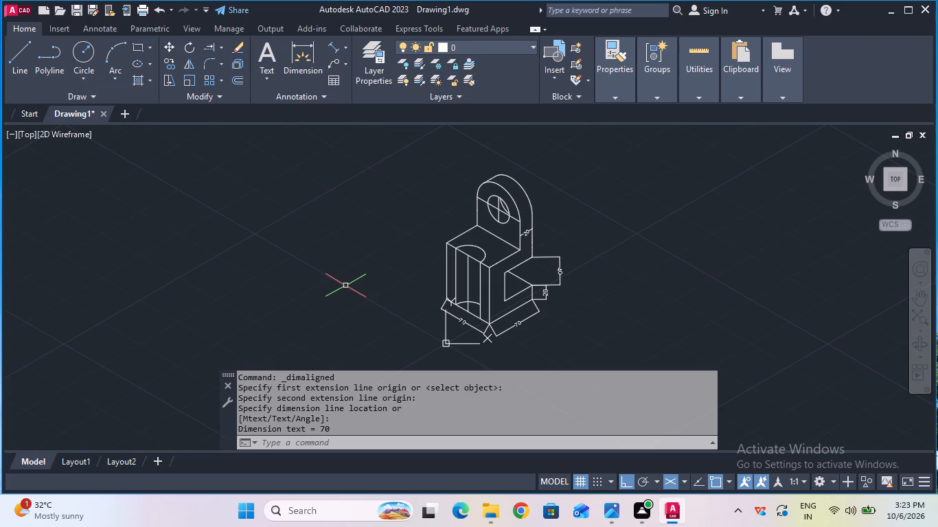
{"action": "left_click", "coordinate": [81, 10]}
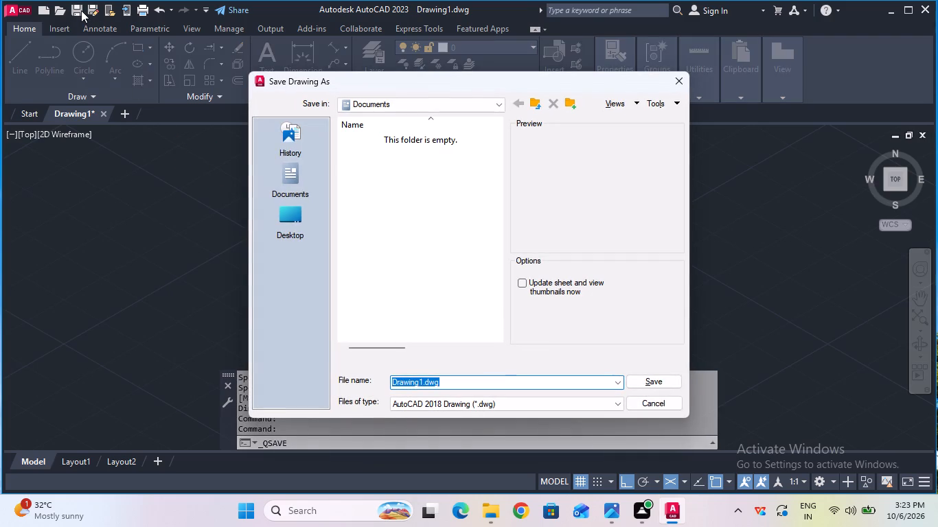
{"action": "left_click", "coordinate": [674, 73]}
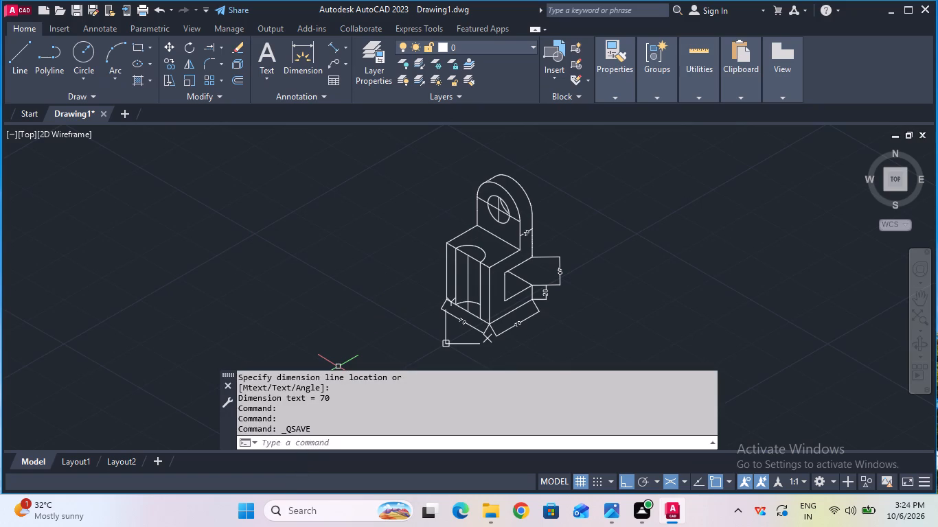
Turn off log file recording with the LOGFILEOFF command.
{"action": "left_click", "coordinate": [304, 445]}
{"action": "type", "text": "lo"}
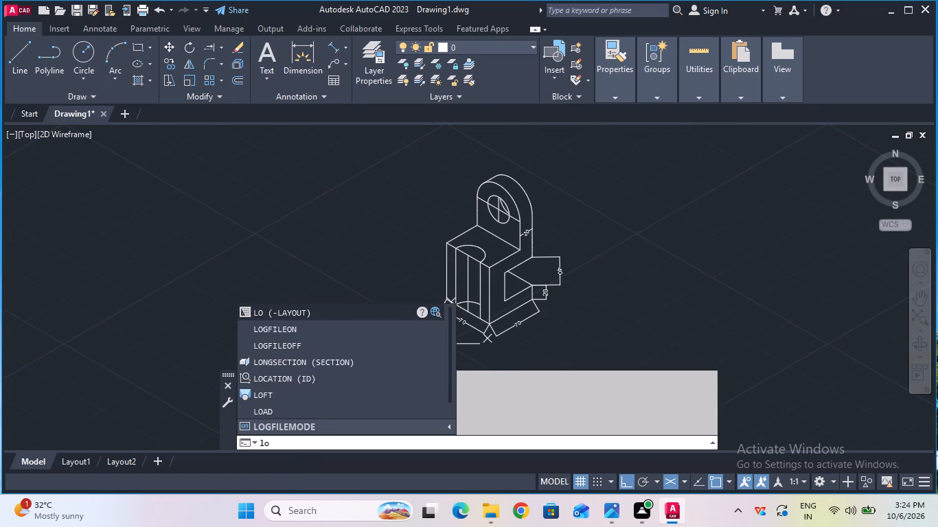
{"action": "left_click", "coordinate": [285, 345]}
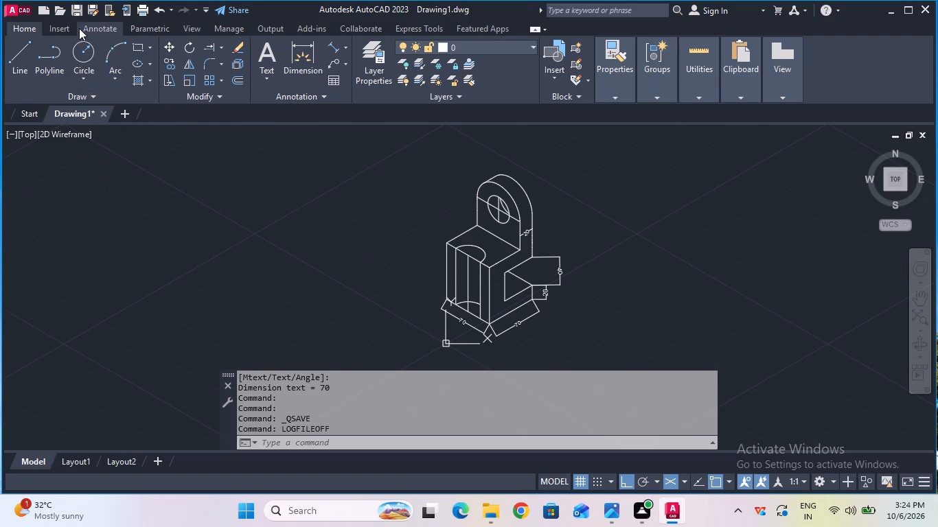
Save the drawing in the Documents folder as Carrier Body, in AutoCAD 2018 Drawing format.
{"action": "double_click", "coordinate": [76, 11]}
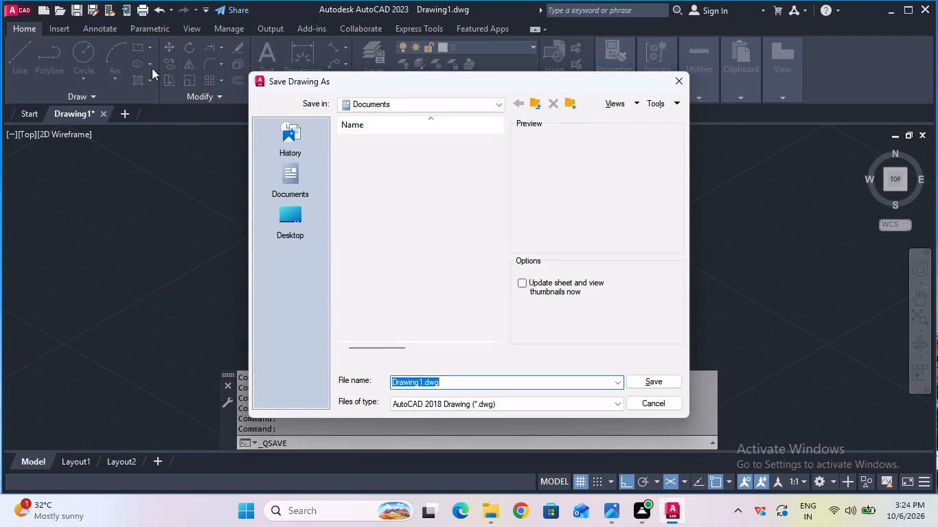
{"action": "key", "text": "BackSpace"}
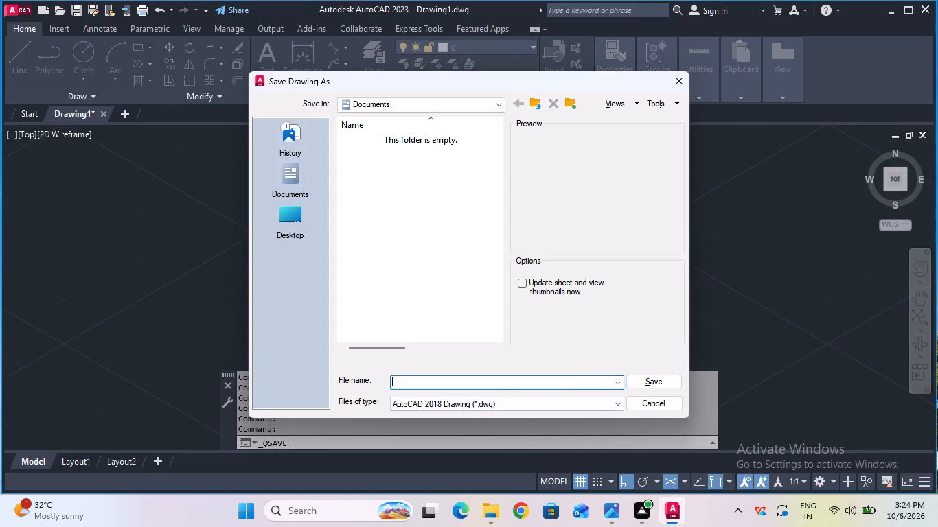
{"action": "key", "text": "c"}
{"action": "type", "text": "arrier"}
{"action": "key", "text": "space"}
{"action": "key", "text": "b"}
{"action": "type", "text": "ody"}
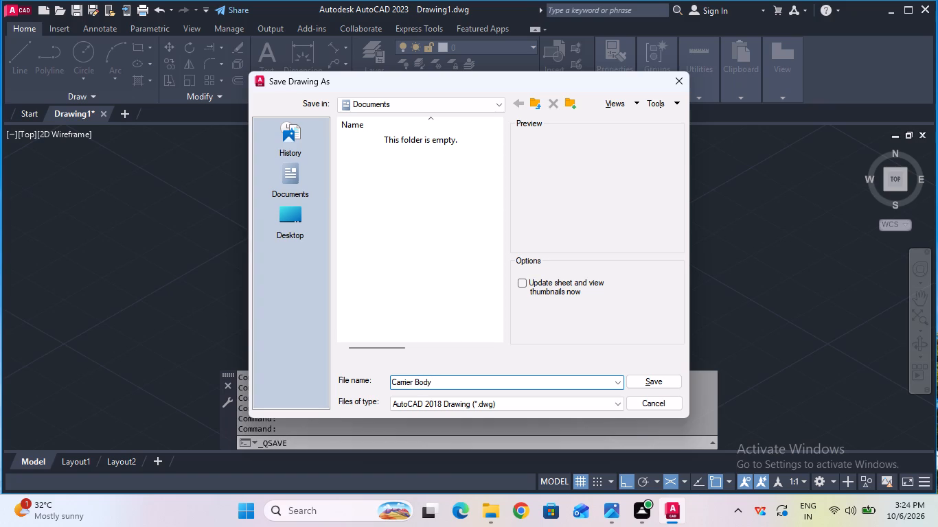
{"action": "left_click", "coordinate": [652, 383]}
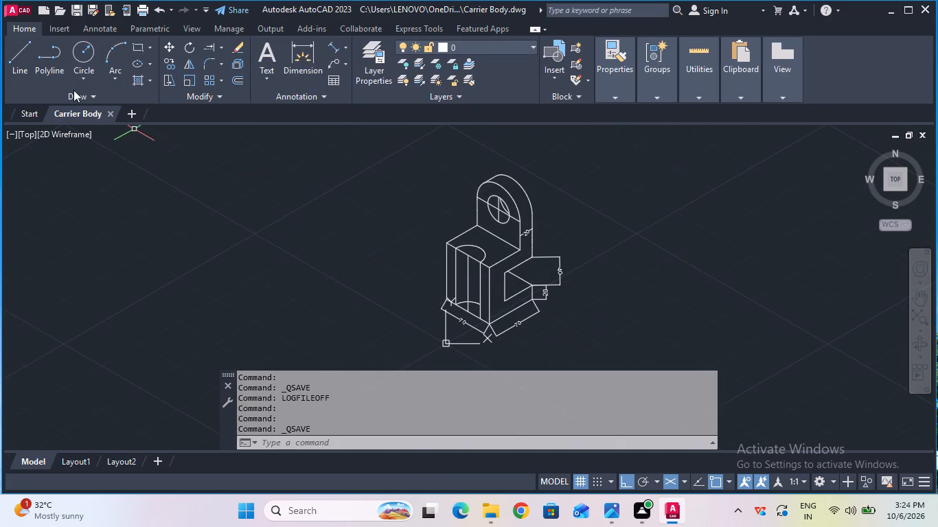
Set up a plot of the model on ISO A4 (297.00 x 210.00 MM) paper, centred on the sheet.
{"action": "left_click", "coordinate": [144, 7]}
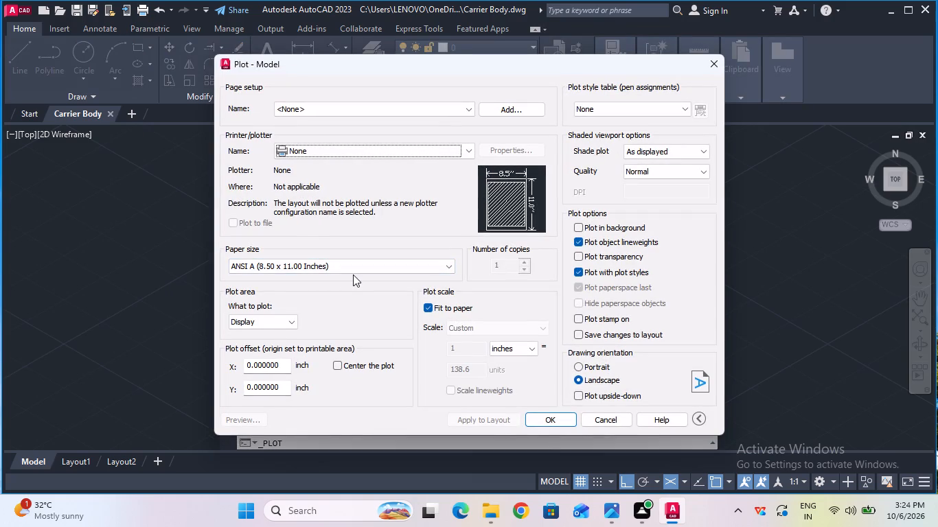
{"action": "left_click", "coordinate": [356, 271]}
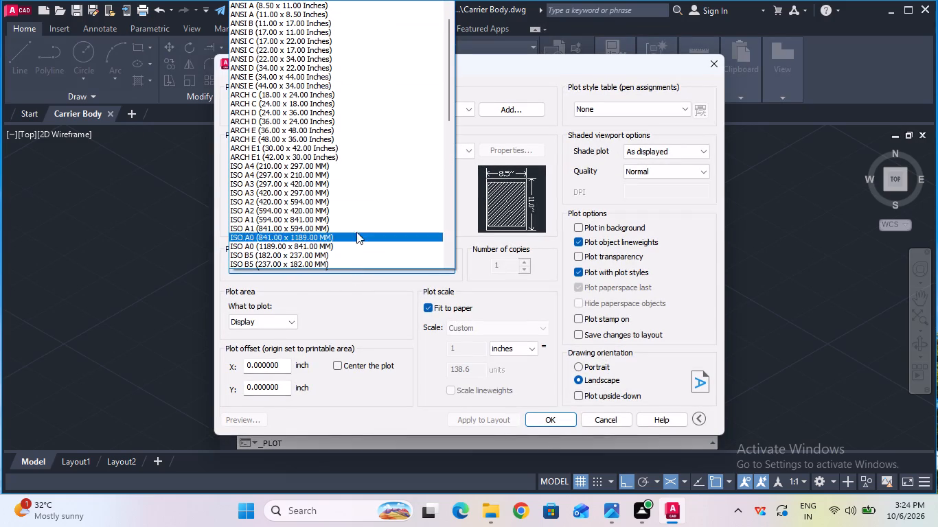
{"action": "left_click", "coordinate": [363, 173]}
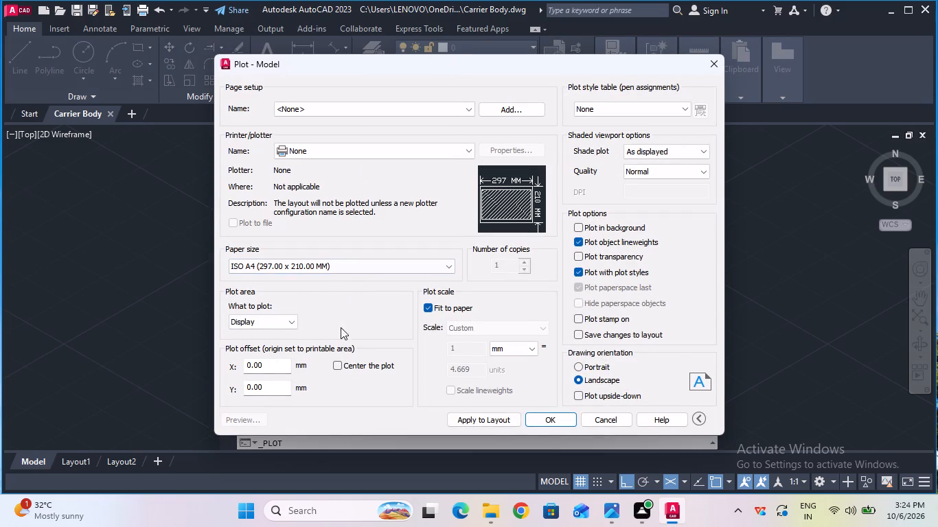
{"action": "left_click", "coordinate": [339, 365]}
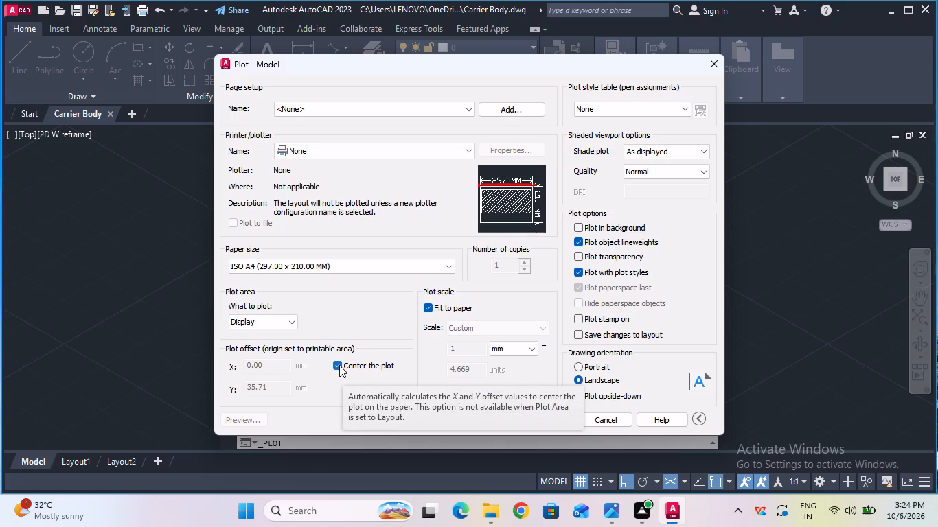
Set the plot area to a window enclosing the whole carrier body with its dimensions.
{"action": "left_click", "coordinate": [284, 323]}
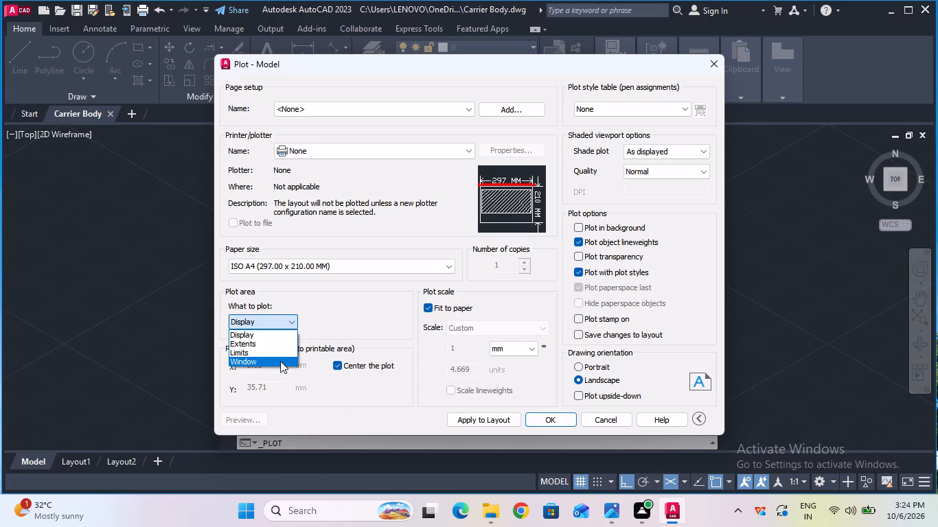
{"action": "left_click", "coordinate": [280, 361]}
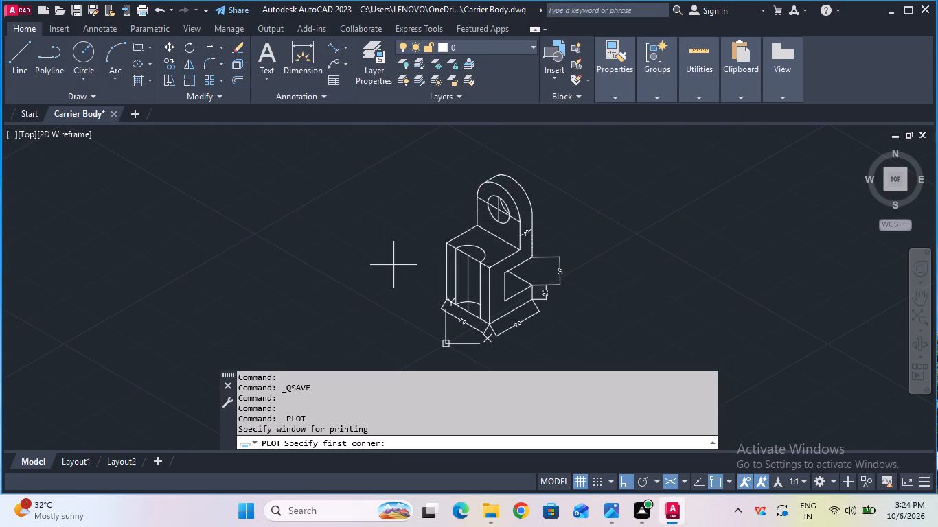
{"action": "scroll", "coordinate": [393, 265], "scroll_direction": "down", "scroll_amount": 1, "text": "ctrl"}
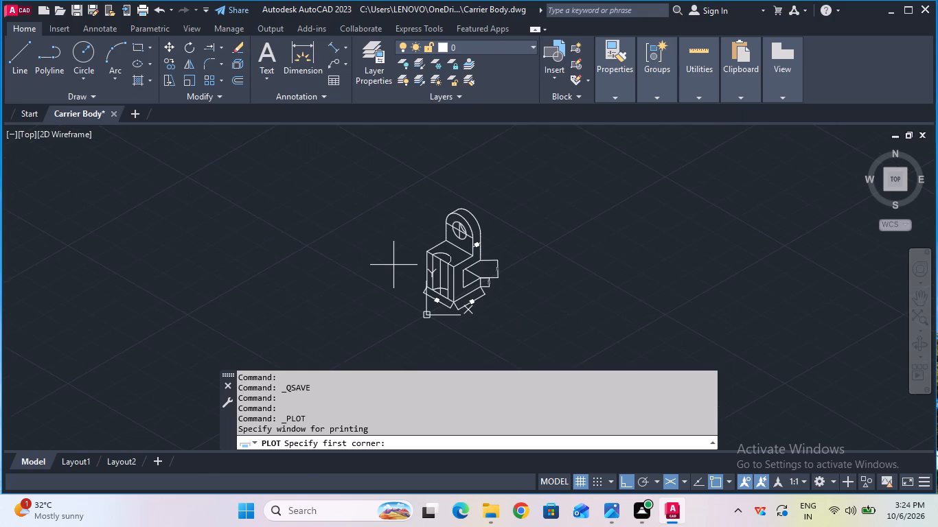
{"action": "double_click", "coordinate": [392, 170]}
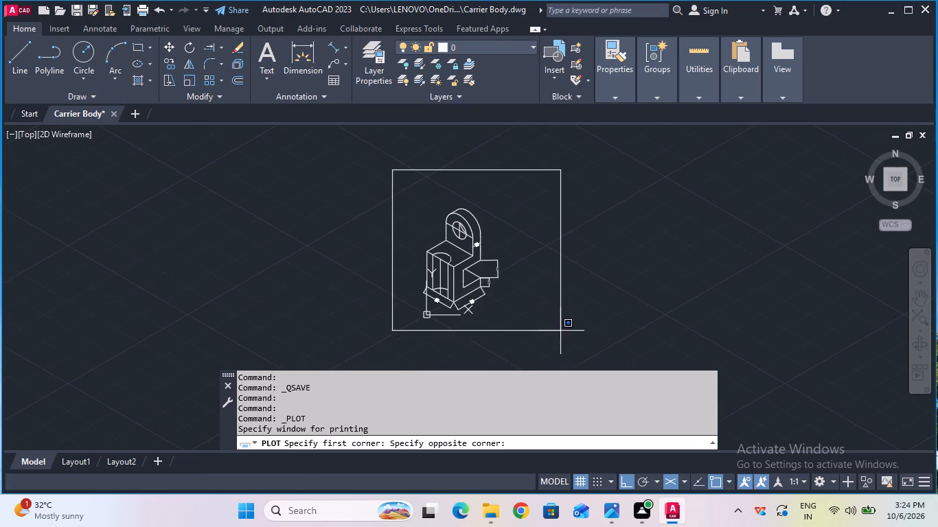
{"action": "left_click", "coordinate": [560, 336]}
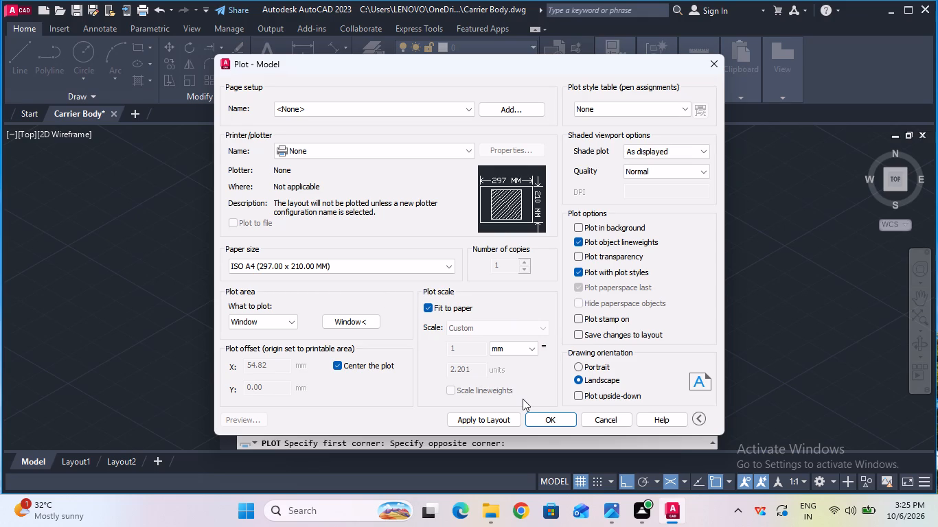
Plot with DWG To PDF.pc3, saving the file as Carrier Body-Model.pdf in the Documents folder, and close the resulting PDF.
{"action": "left_click", "coordinate": [433, 150]}
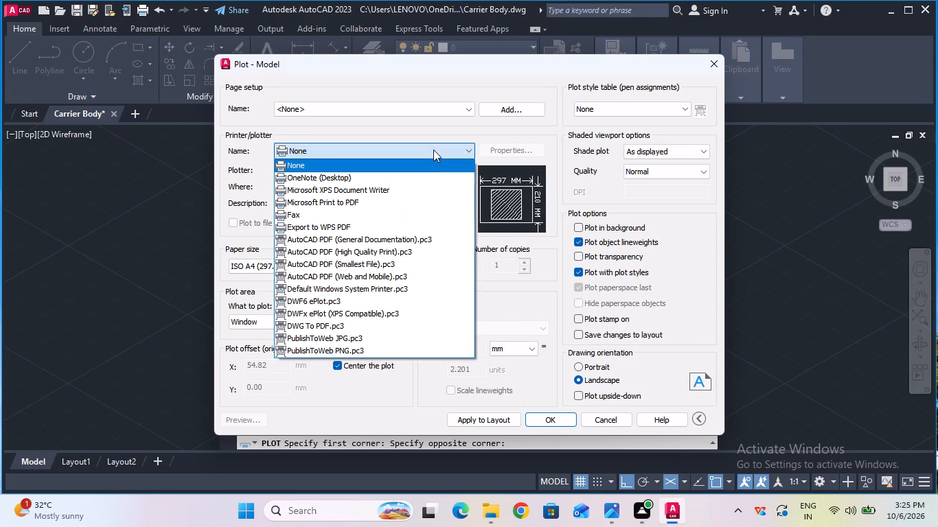
{"action": "left_click", "coordinate": [442, 326]}
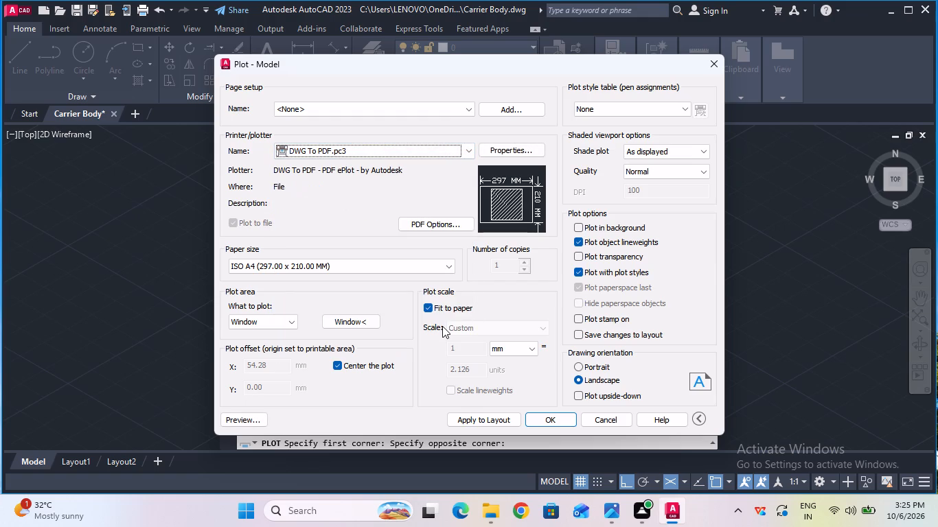
{"action": "left_click", "coordinate": [537, 413]}
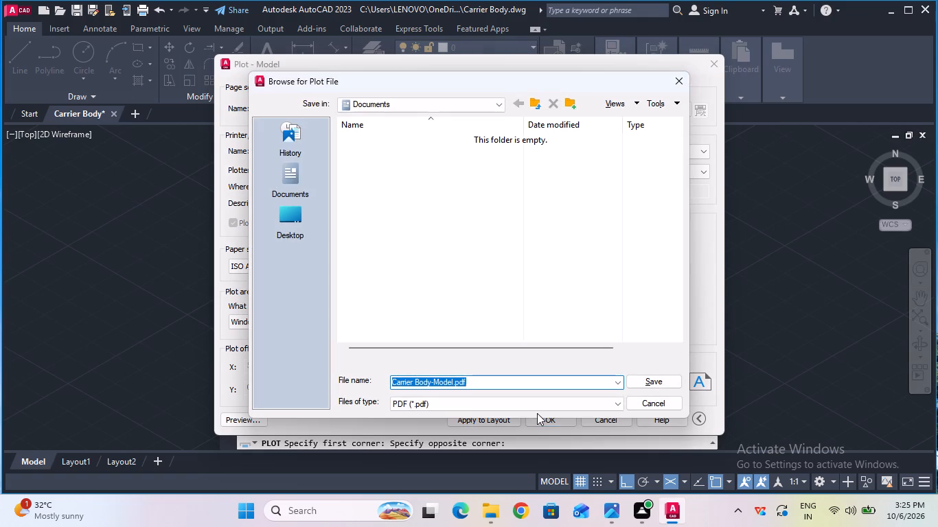
{"action": "left_click", "coordinate": [643, 382]}
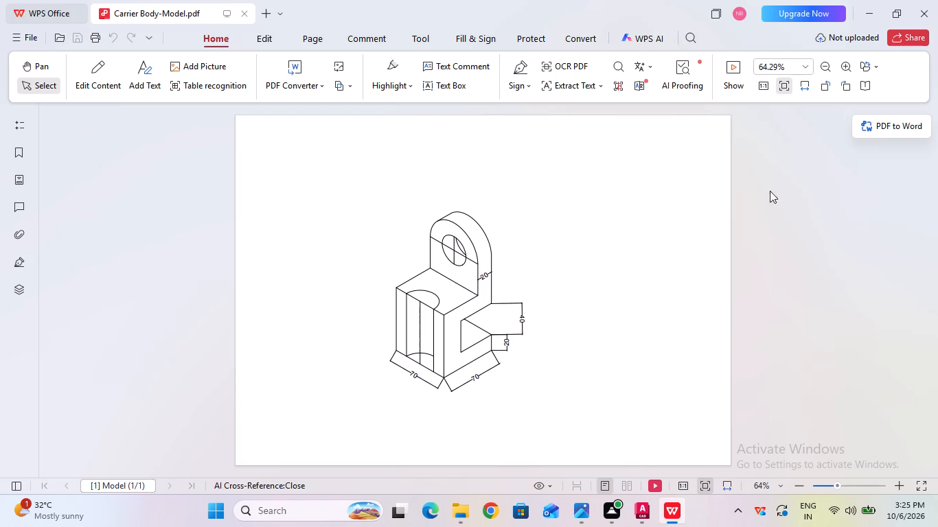
{"action": "left_click", "coordinate": [931, 3]}
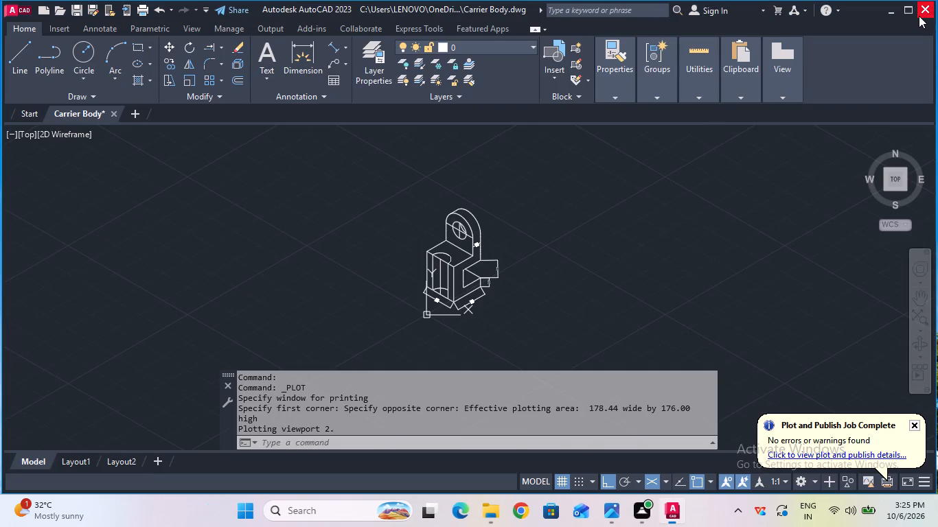
Exit AutoCAD, saving the changes to Carrier Body.dwg.
{"action": "left_click", "coordinate": [918, 14]}
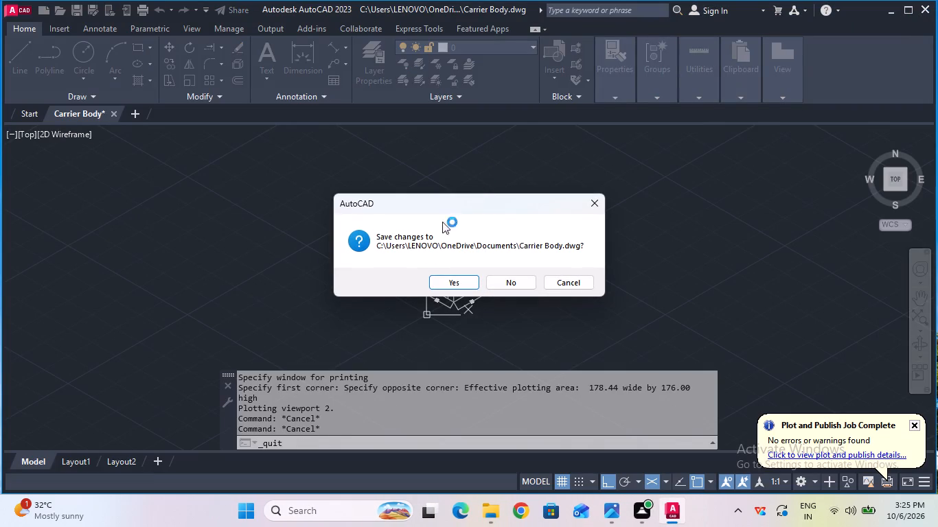
{"action": "left_click", "coordinate": [439, 279]}
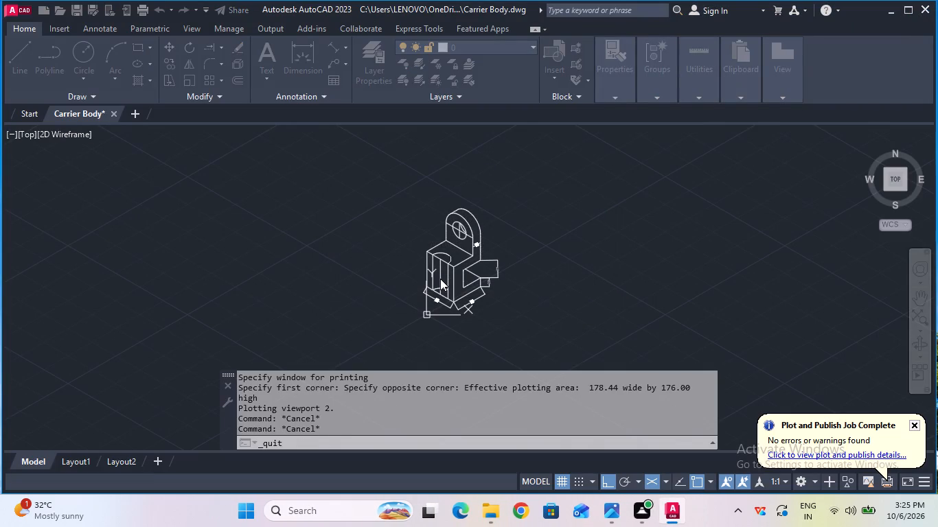